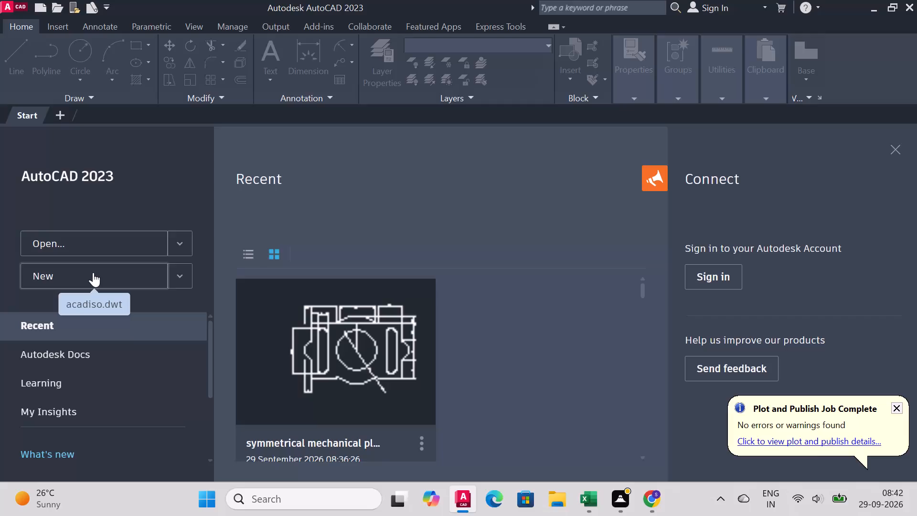
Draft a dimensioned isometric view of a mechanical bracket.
Create a new drawing from the acadiso.dwt template.
click(93, 272)
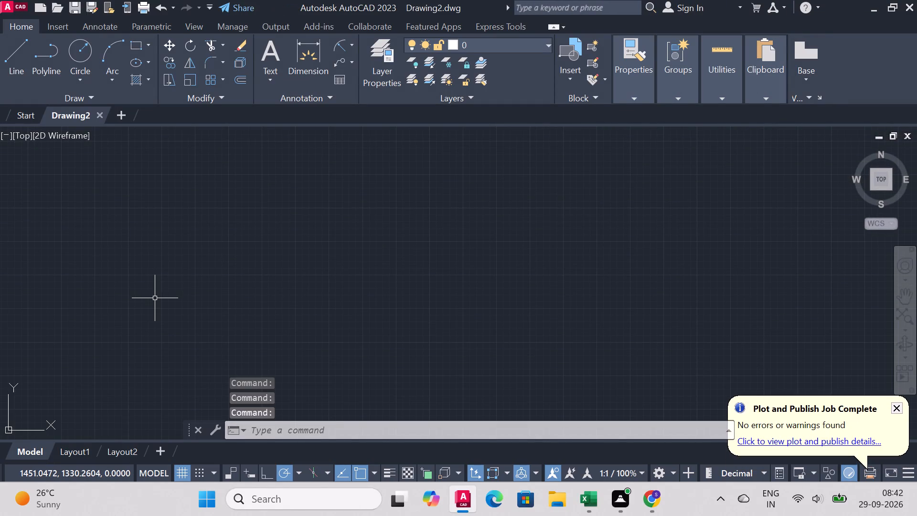
Set the drawing units' length precision to one decimal place (0.0).
click(353, 430)
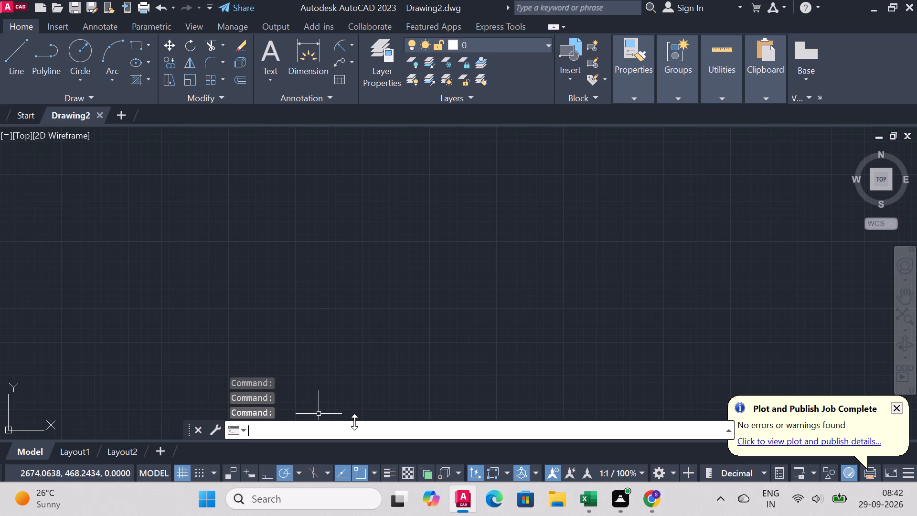
text(uni)
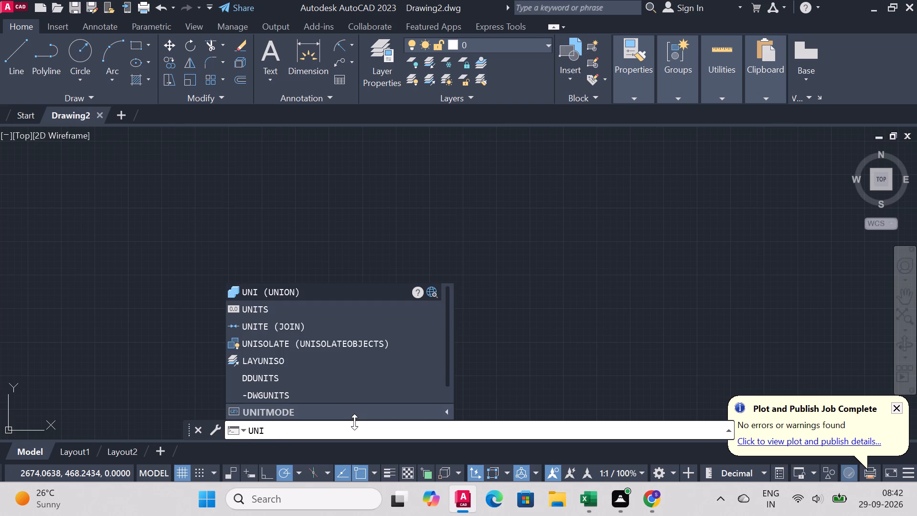
text(ts)
key(Return)
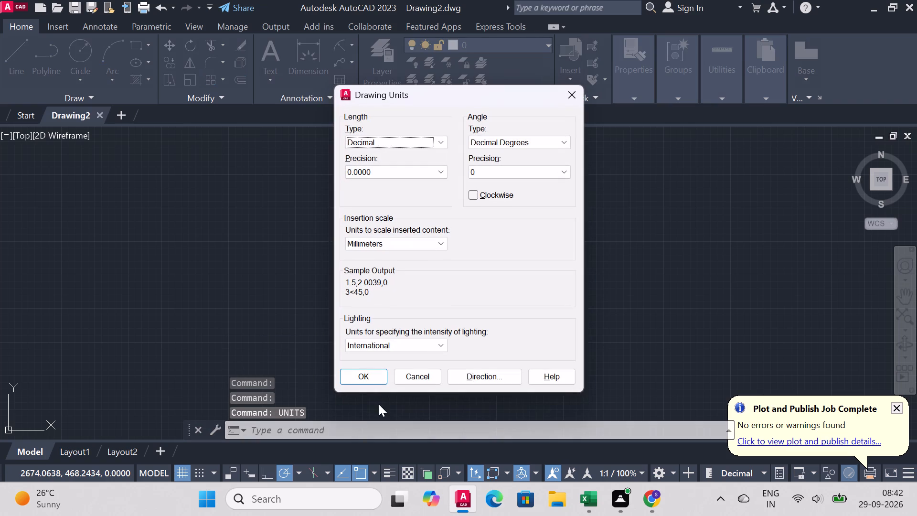
click(405, 170)
click(399, 193)
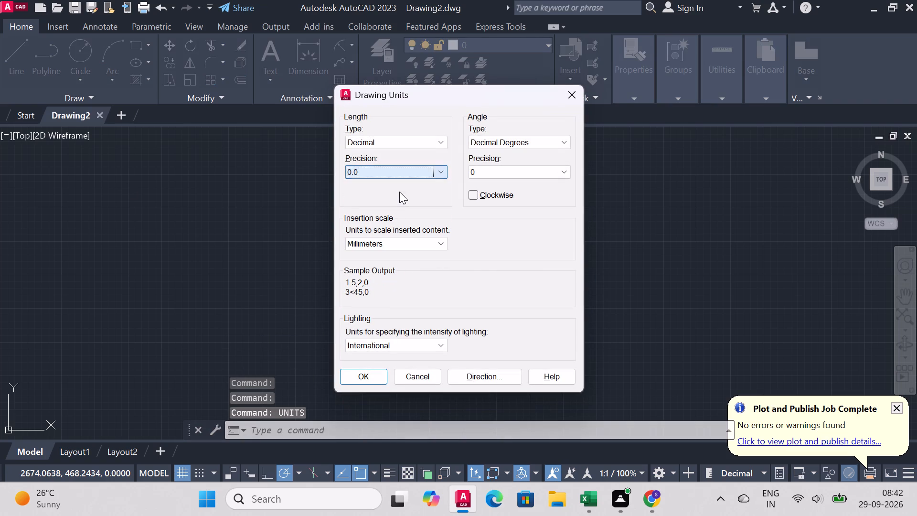
click(370, 373)
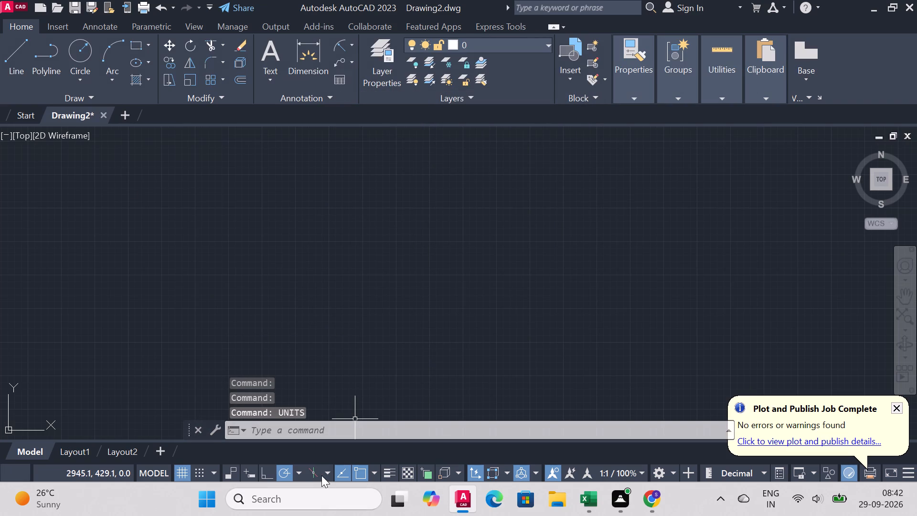
Turn on isometric drafting with the left isoplane.
click(309, 470)
Set the model space limits from 0,0 to 100,100.
click(325, 436)
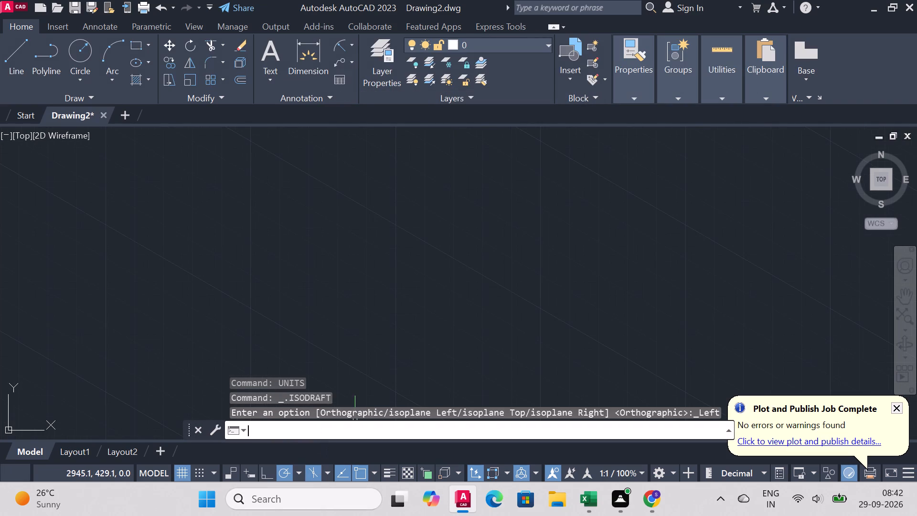
text(limi)
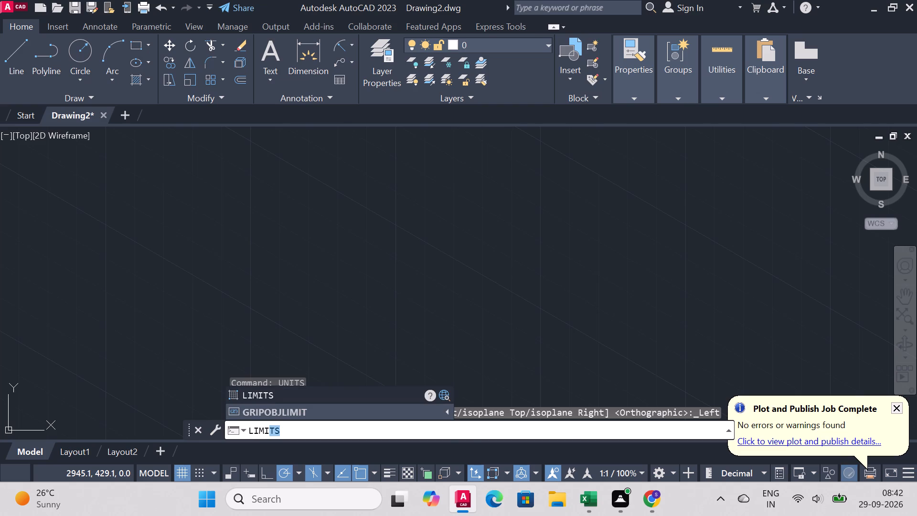
key(Return)
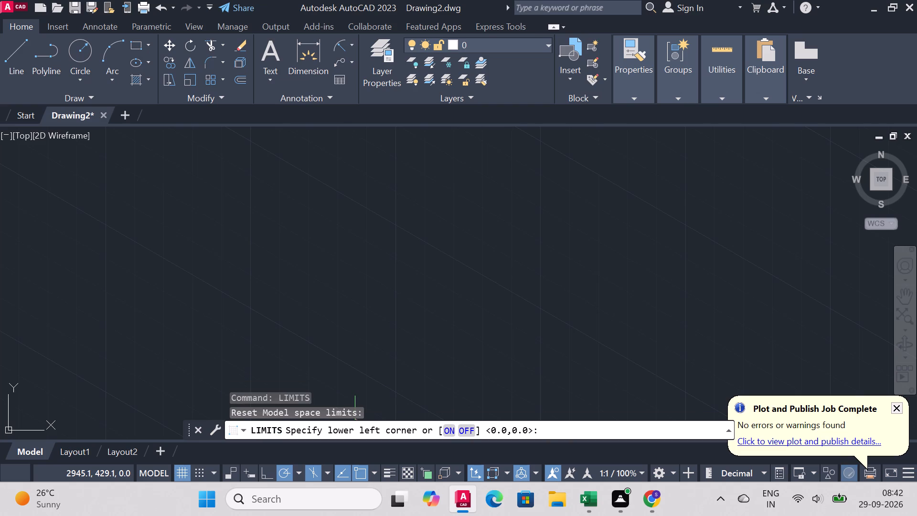
key(0)
text(,0)
key(Return)
key(1)
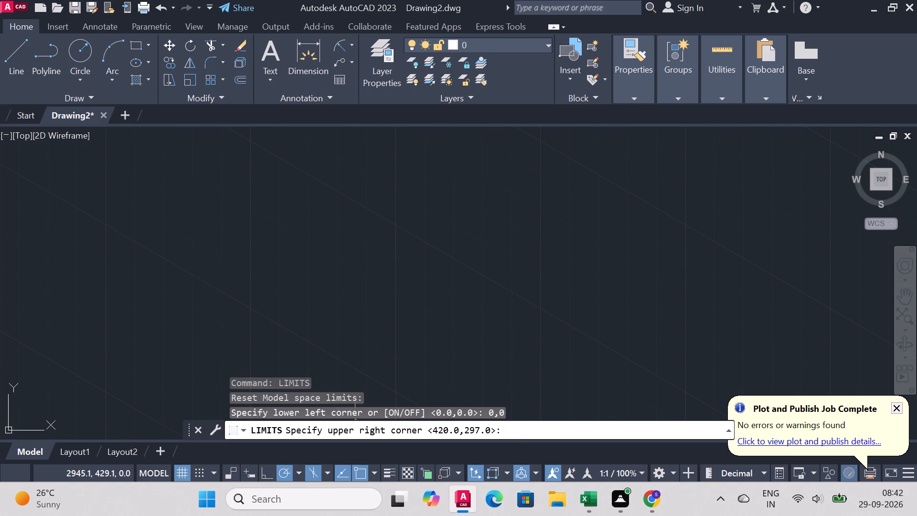
text(00,1)
text(00)
key(Return)
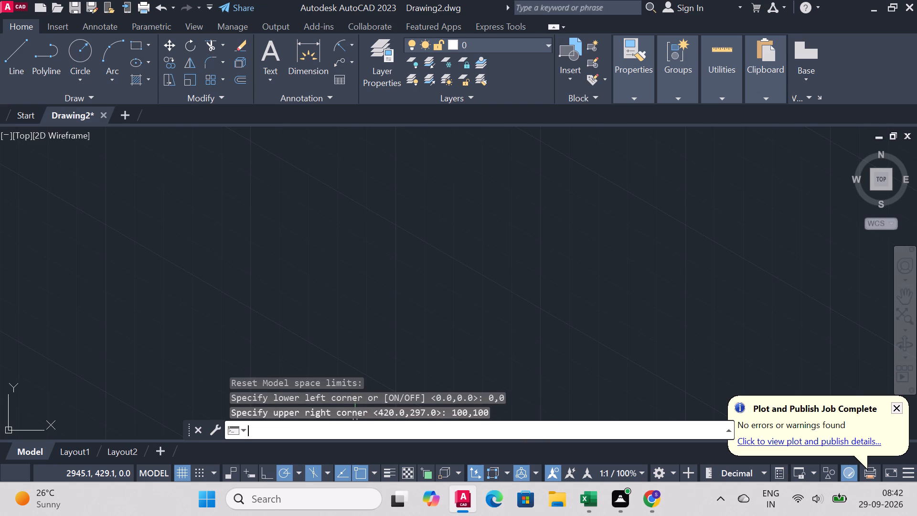
key(z)
key(Return)
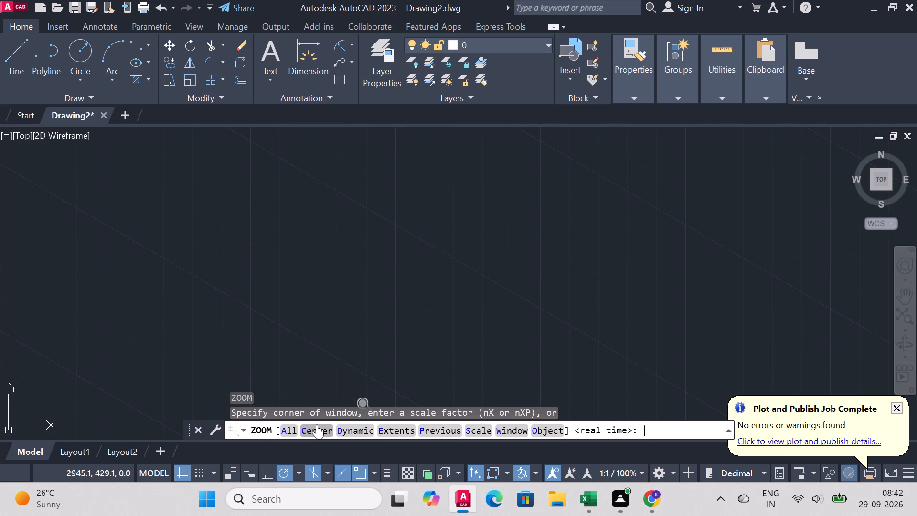
key(a)
key(Return)
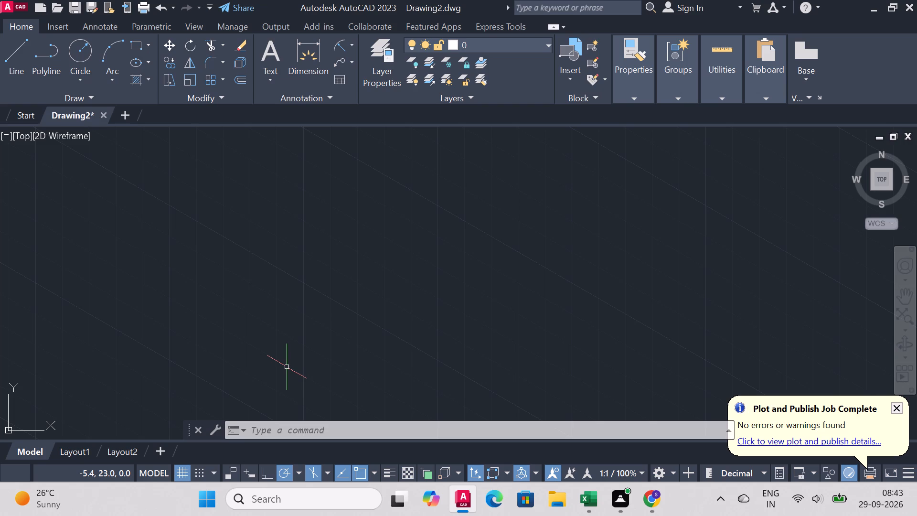
Draw a 50 mm line at 330° and, from its lower end, a 50 mm line straight down.
click(10, 43)
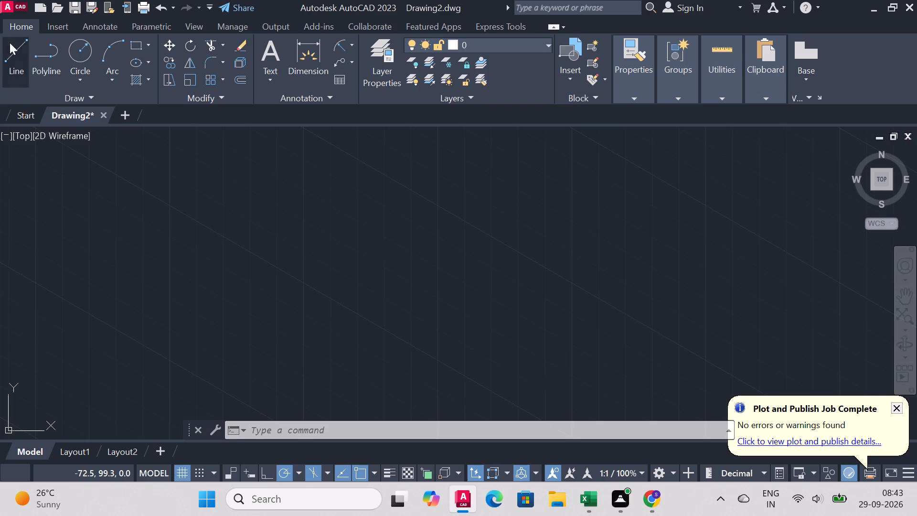
scroll(422, 236, down, 3)
scroll(471, 237, up, 2)
scroll(574, 280, down, 3)
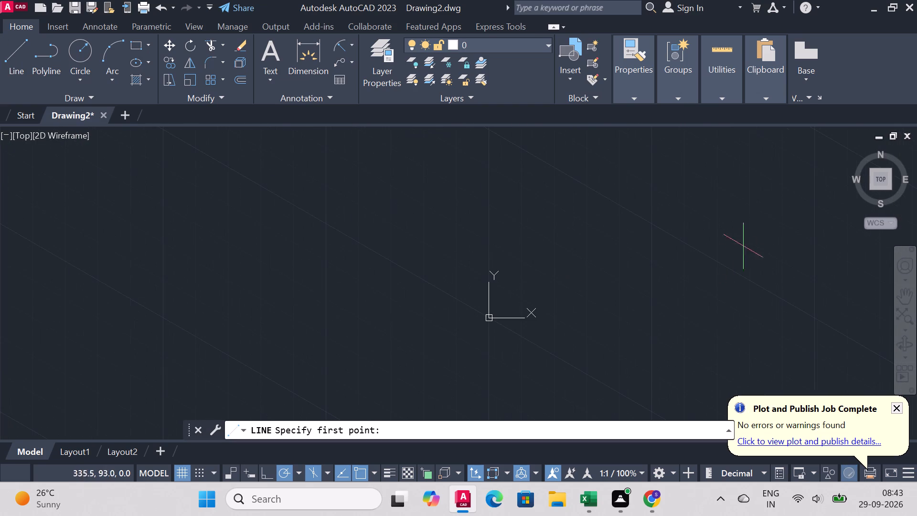
scroll(768, 210, up, 3)
scroll(458, 200, down, 2)
scroll(674, 188, up, 1)
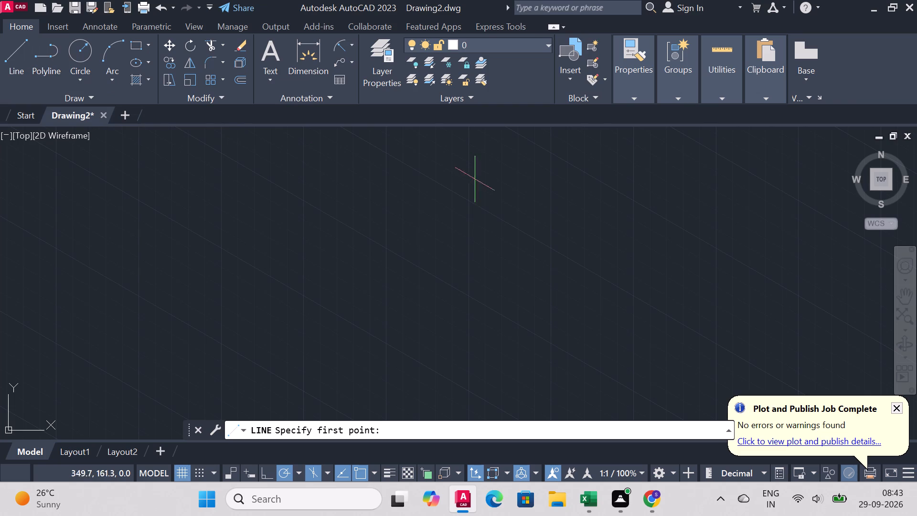
click(291, 212)
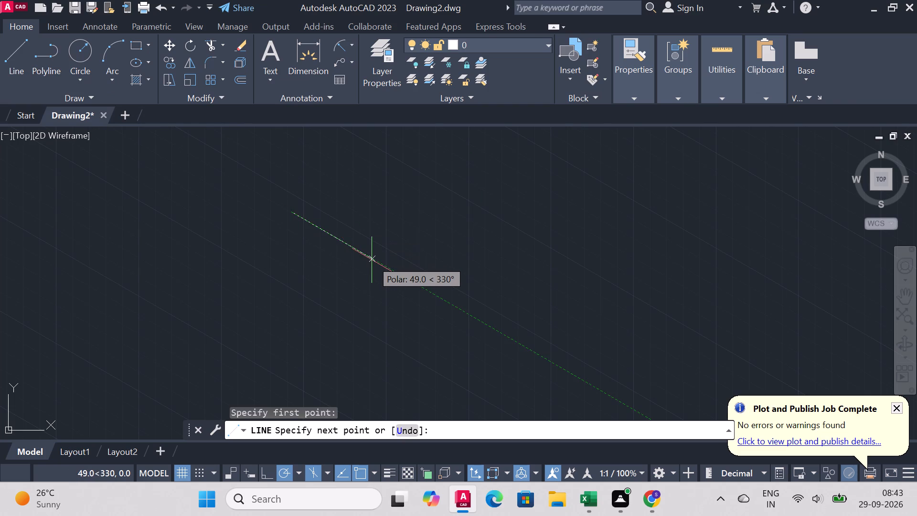
key(5)
key(0)
key(Return)
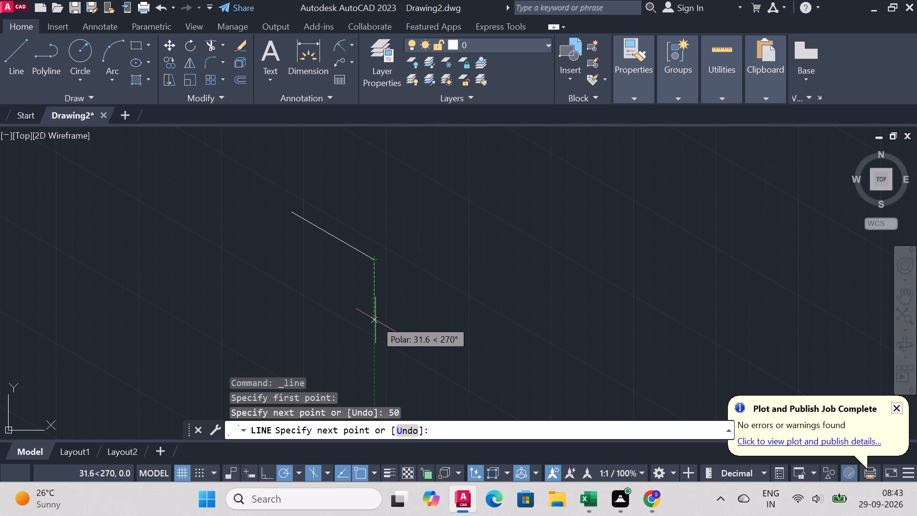
text(50)
key(Return)
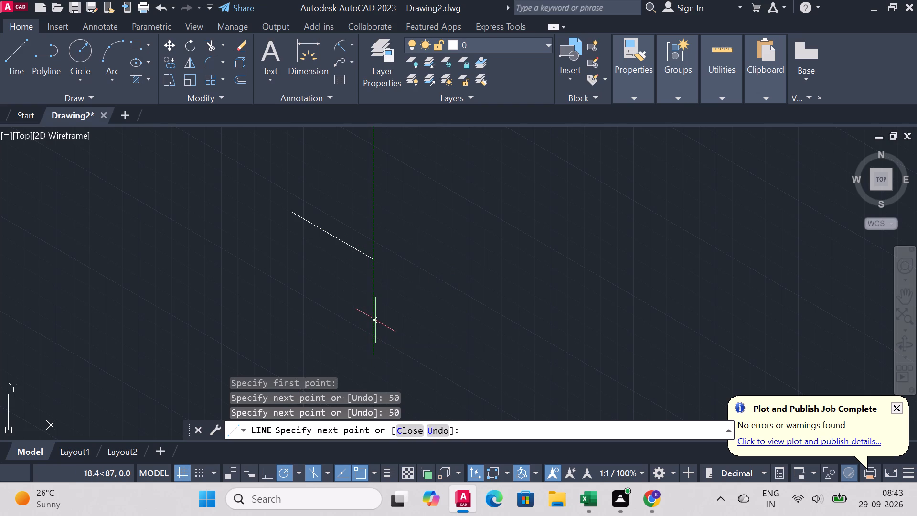
right_click(375, 320)
click(448, 141)
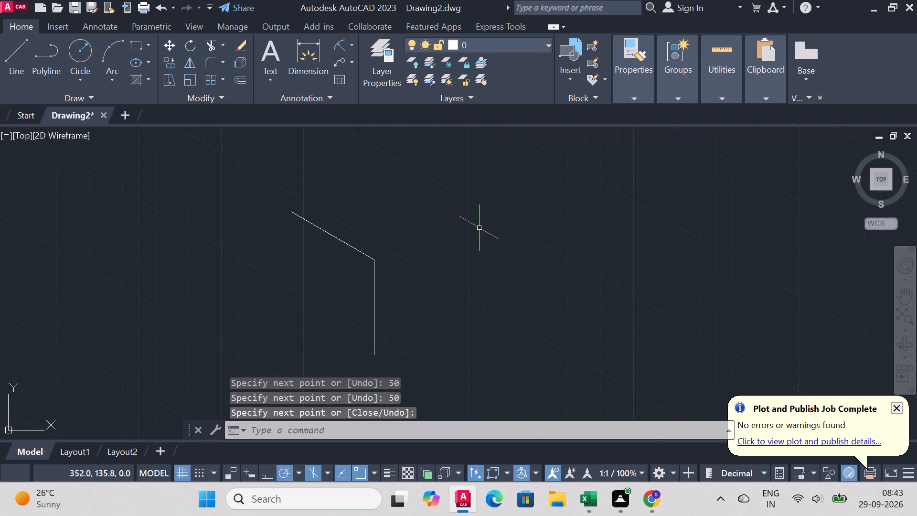
Draw a 12 mm line at 210° from the upper end of the sloping 50 mm line.
right_drag(479, 228, 477, 232)
click(519, 202)
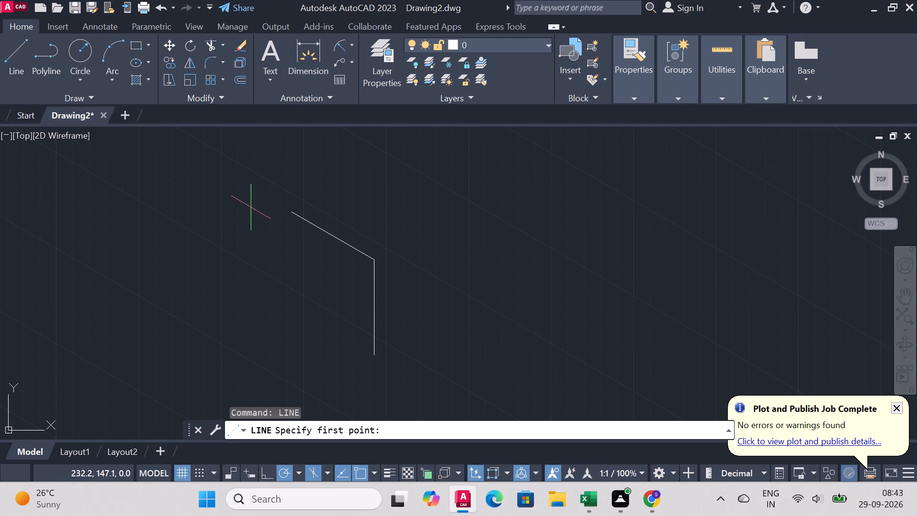
click(295, 210)
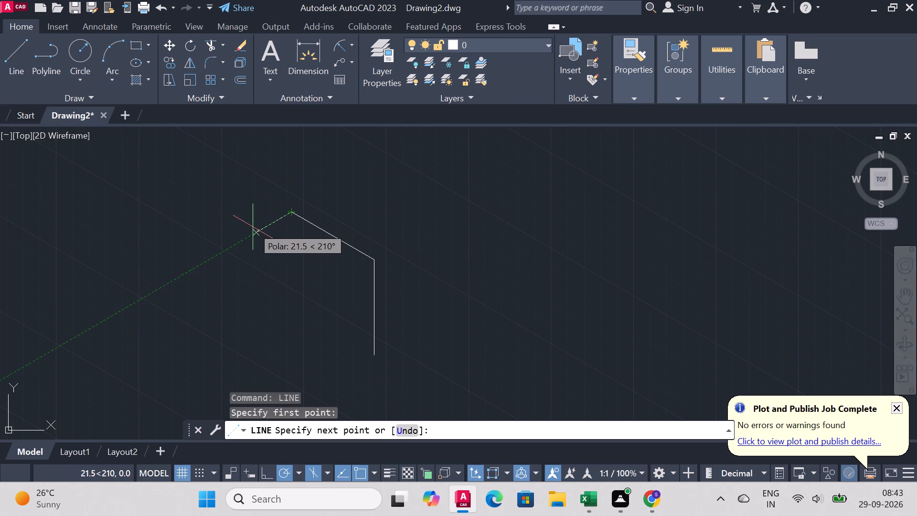
text(12)
key(Return)
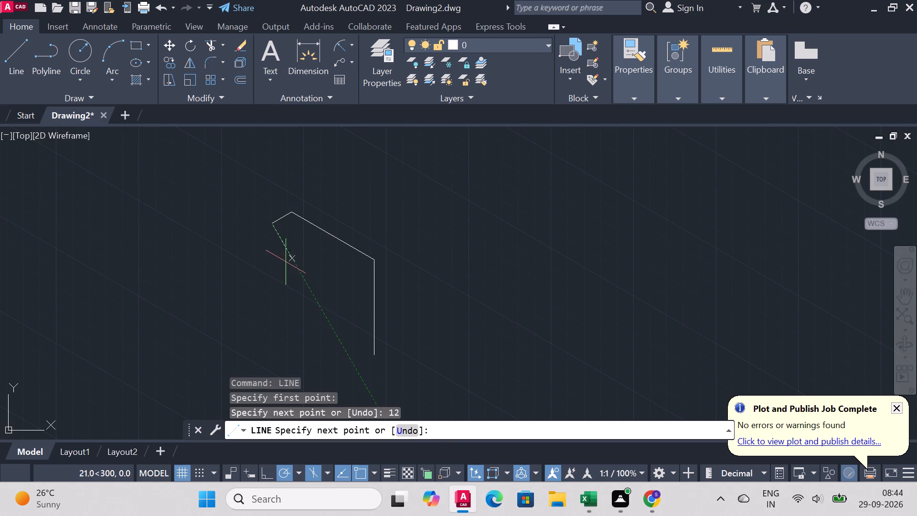
right_click(294, 255)
click(328, 262)
Draw a 12 mm line at 210° from the corner between the 50 mm lines, continuing parallel to the sloping edge past the other short line.
right_click(468, 234)
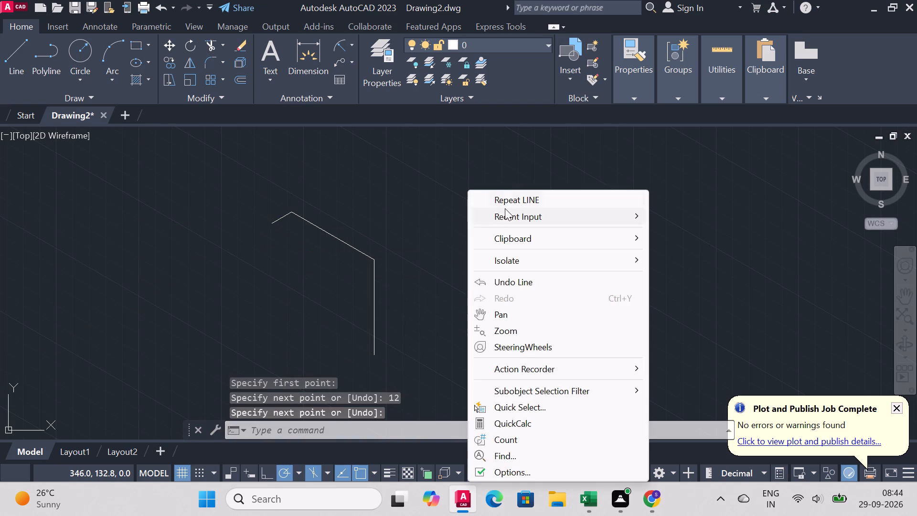
click(510, 204)
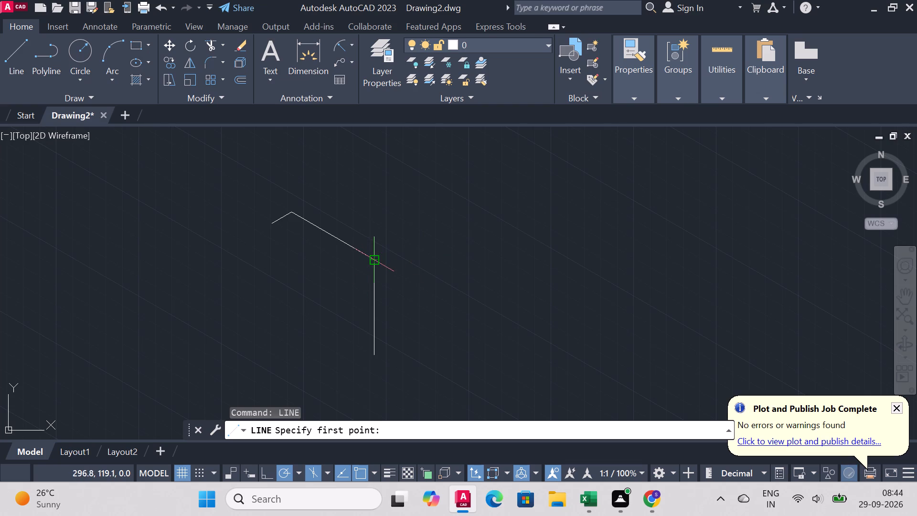
click(374, 260)
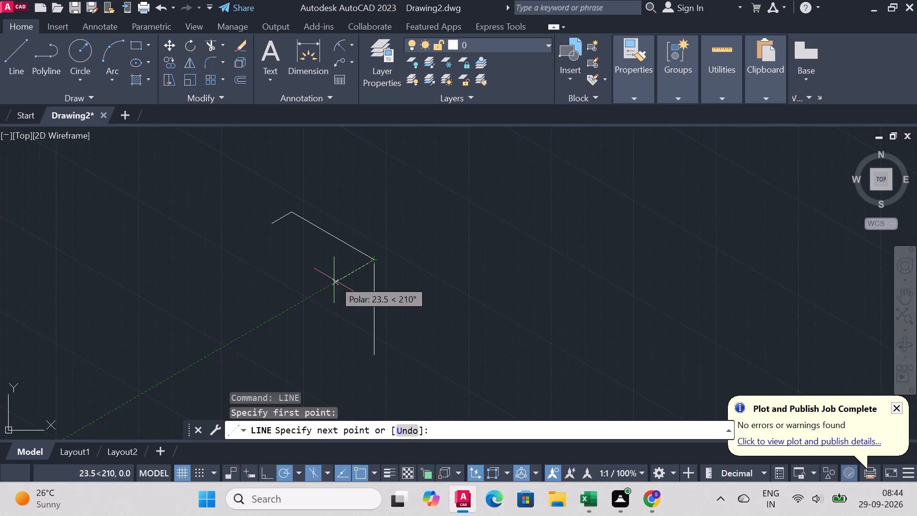
text(12)
key(Return)
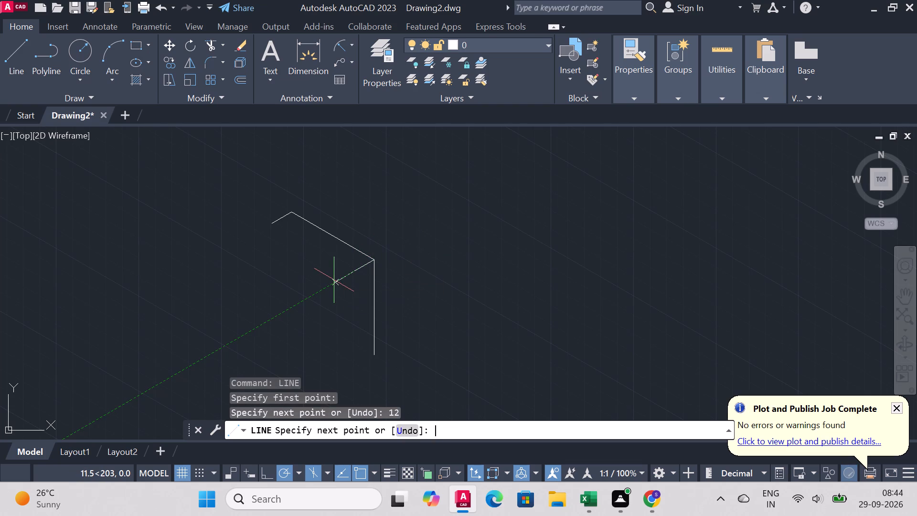
click(160, 168)
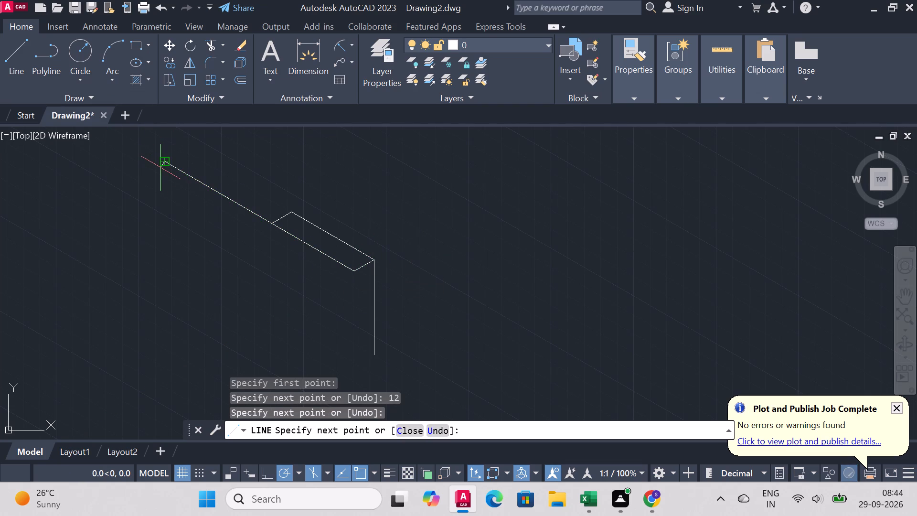
right_click(160, 168)
click(217, 174)
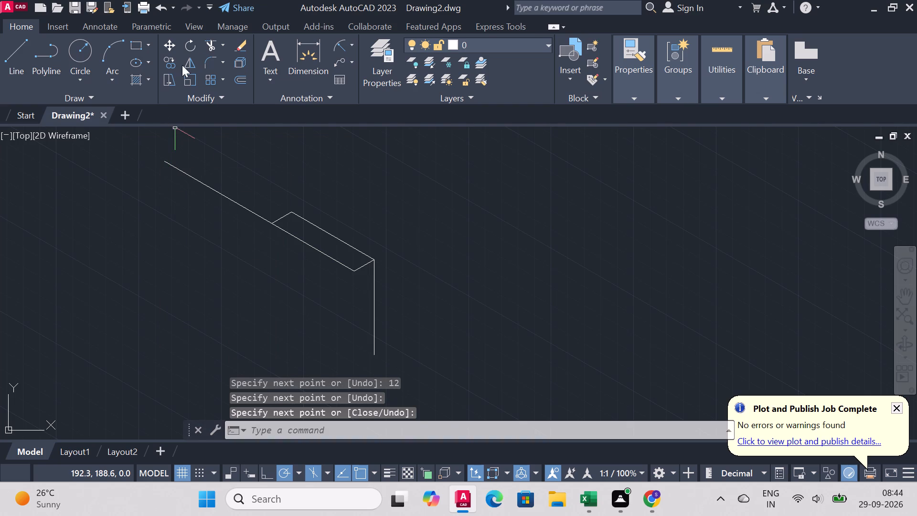
Trim the part of the long parallel line that extends beyond the upper 12 mm line.
click(206, 40)
click(208, 187)
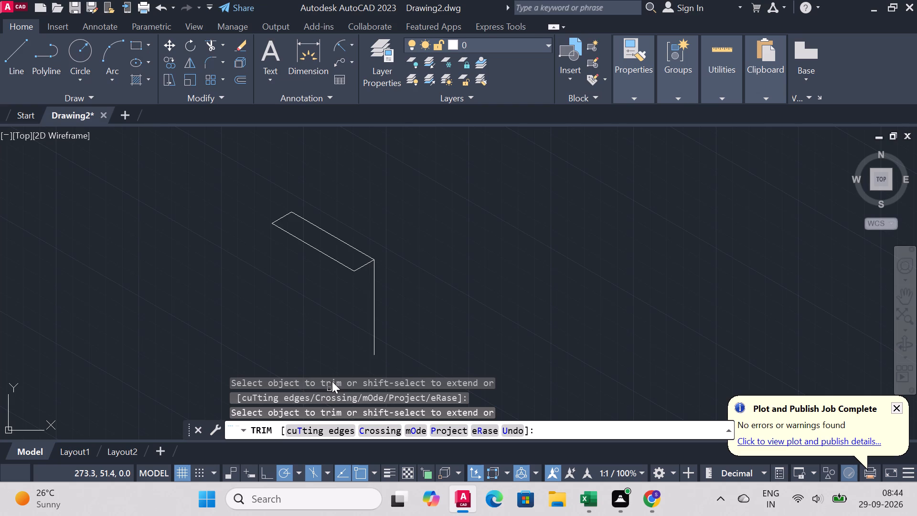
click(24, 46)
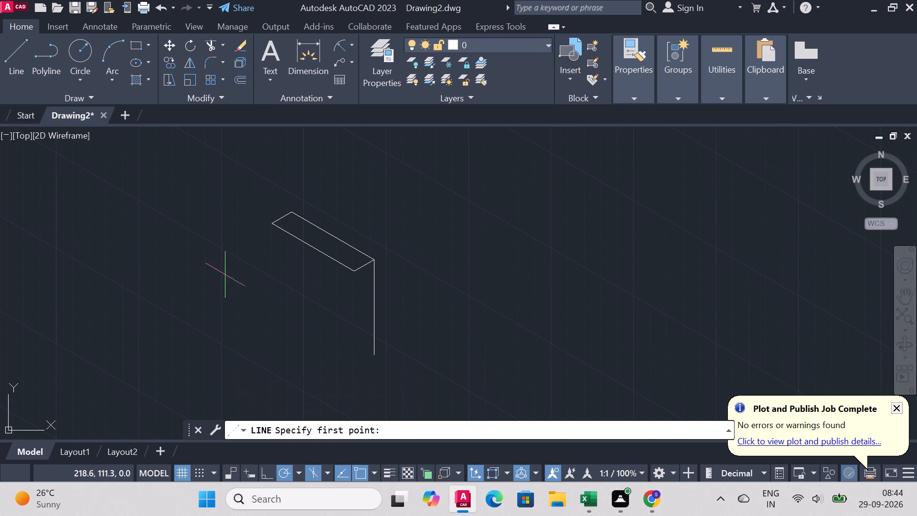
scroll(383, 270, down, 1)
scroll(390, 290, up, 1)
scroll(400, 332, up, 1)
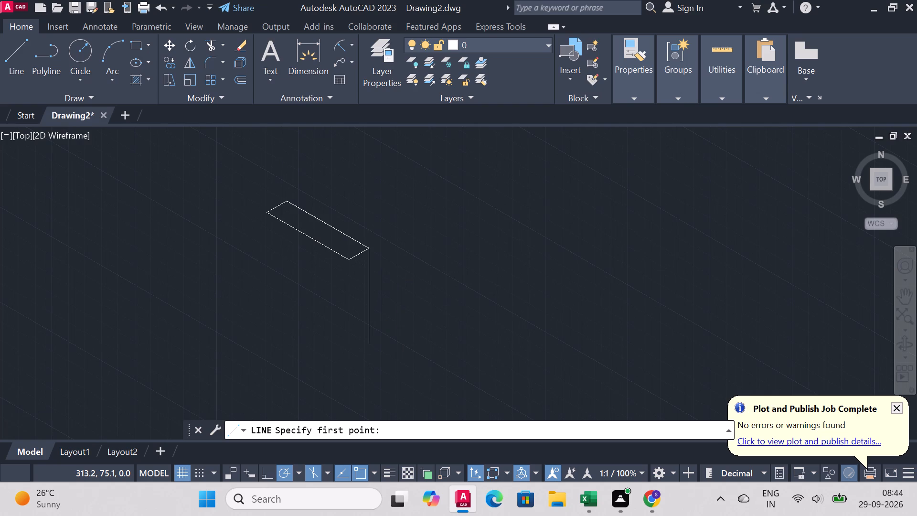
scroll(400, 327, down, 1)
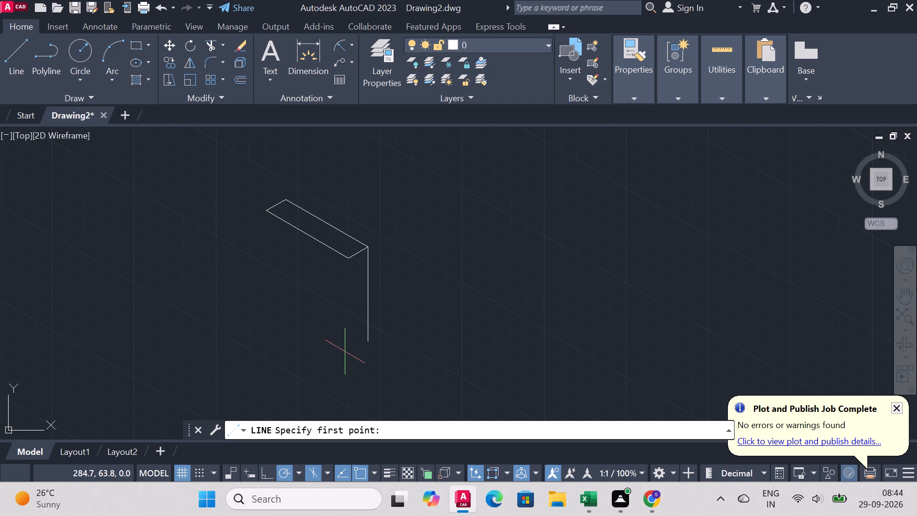
Remove the two 12 mm lines and the parallel sloping line with Trim, leaving only the two 50 mm lines.
click(209, 42)
drag(260, 192, 289, 239)
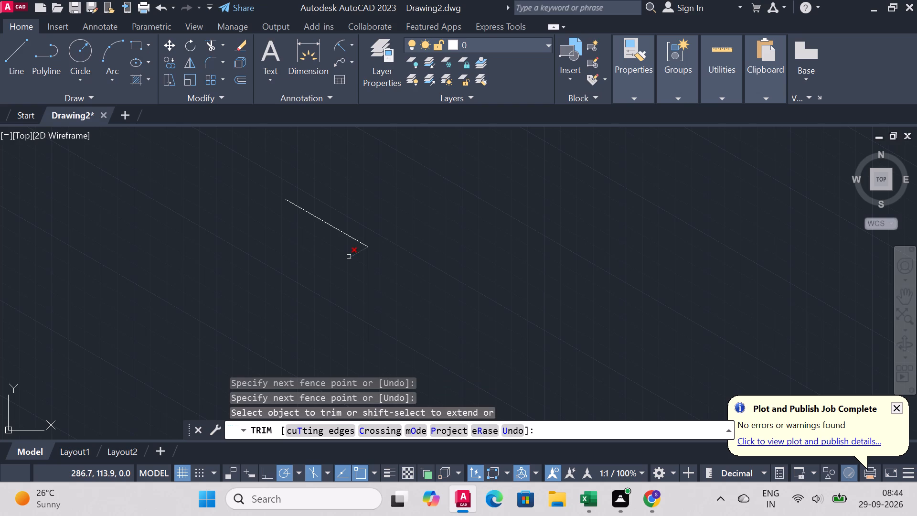
click(349, 257)
right_click(156, 207)
click(201, 218)
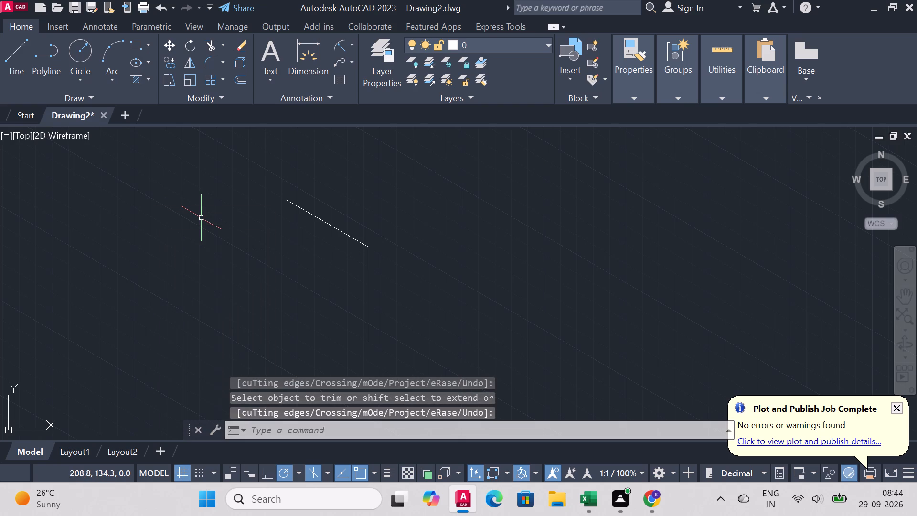
Draw a 12 mm line at 30° from the corner between the two 50 mm lines.
click(23, 58)
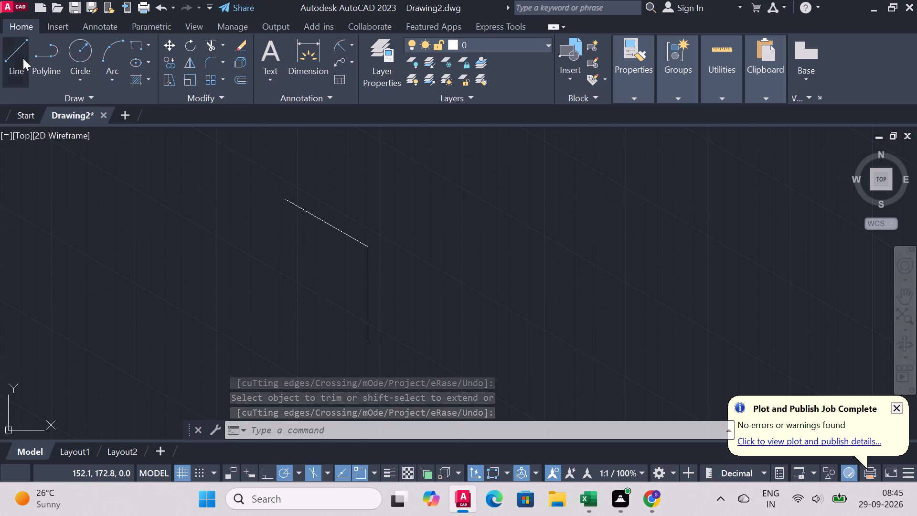
click(366, 246)
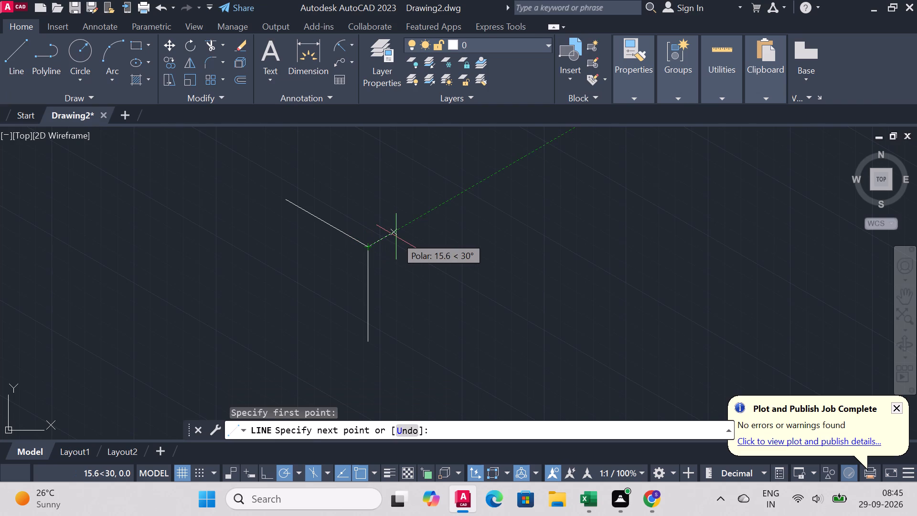
text(12)
key(Return)
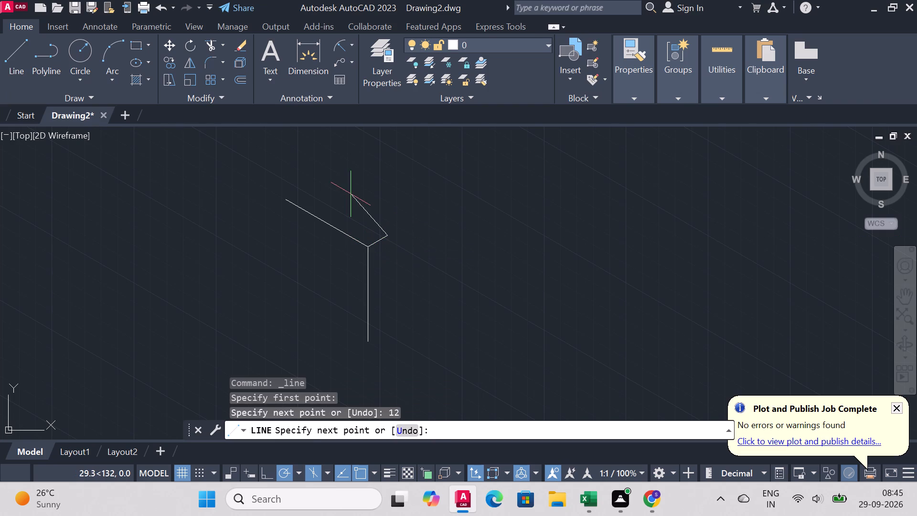
right_click(377, 225)
click(436, 229)
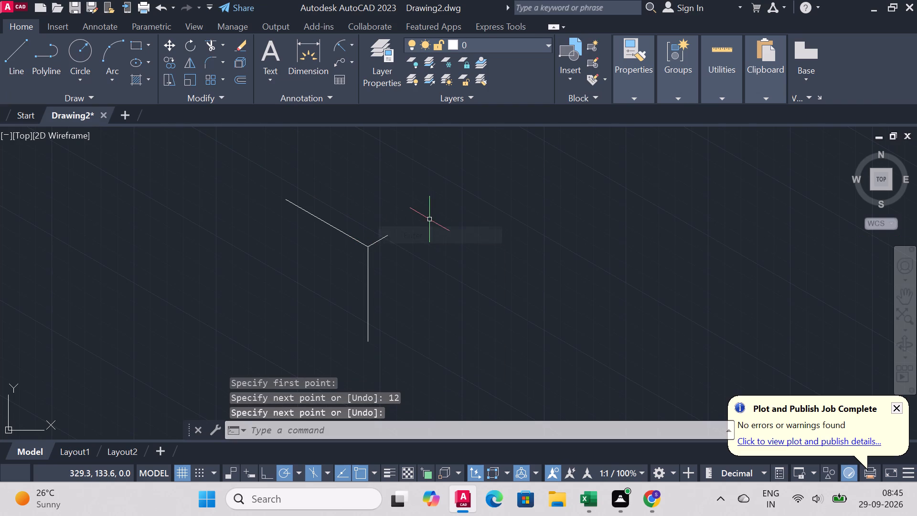
From the free end of the 12 mm line, draw connected lines 6 mm down, 25 mm at 30° and 6 mm up.
right_click(428, 219)
click(495, 204)
click(390, 237)
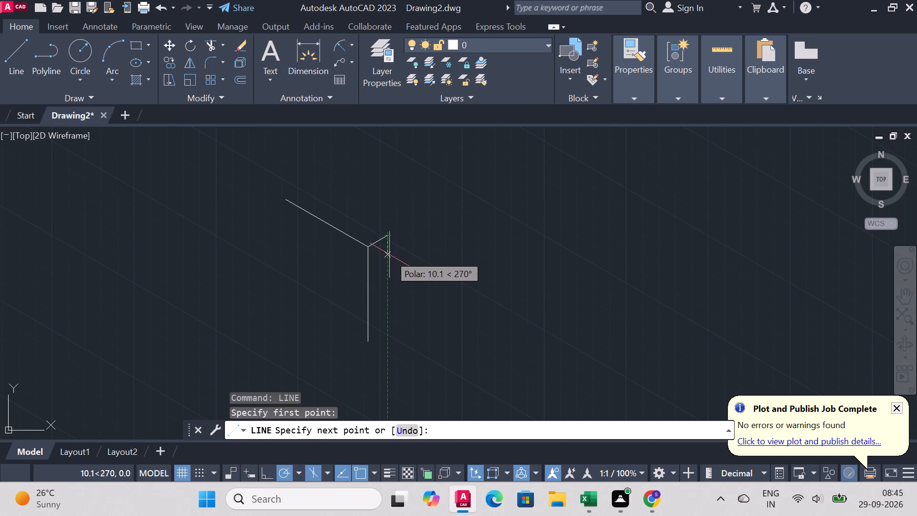
key(6)
key(Return)
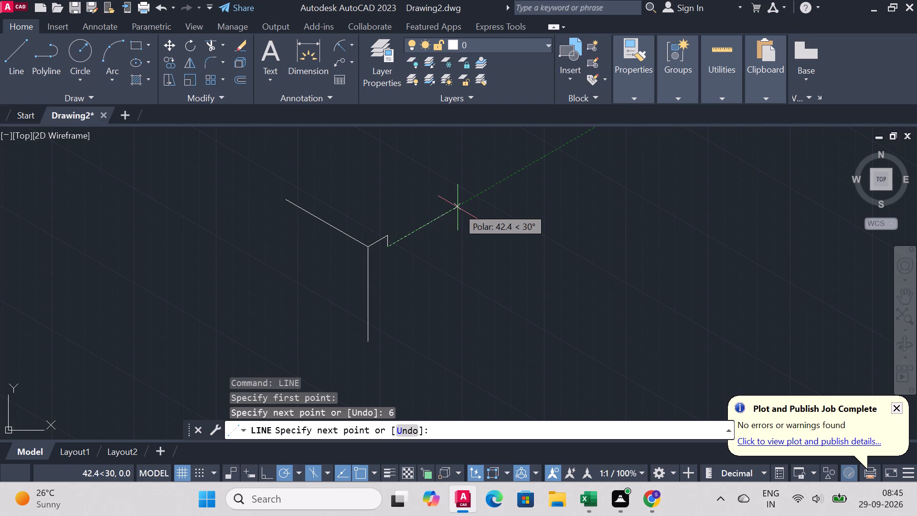
text(25)
key(Return)
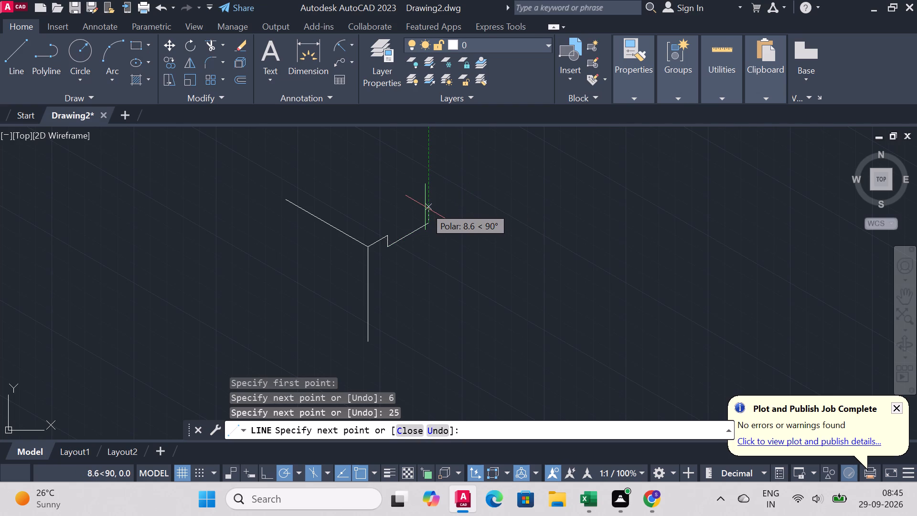
key(6)
key(Return)
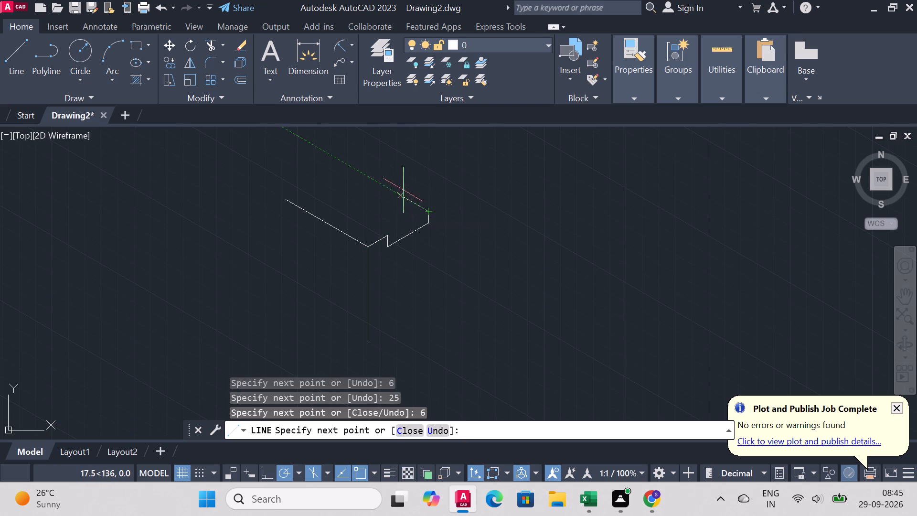
right_click(394, 204)
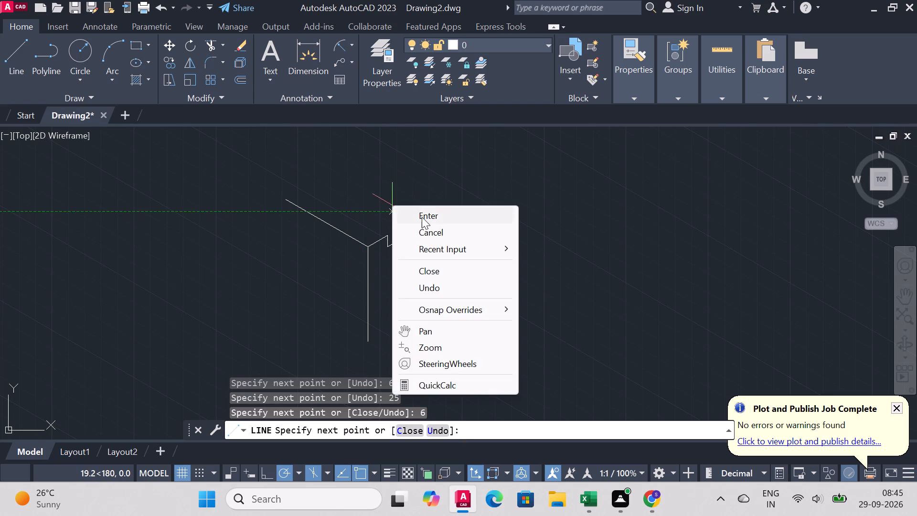
click(422, 217)
From the upper end of the 25 mm line, draw 12 mm at 150°, 6 mm up, and back to the top of the short vertical.
right_click(449, 206)
click(496, 201)
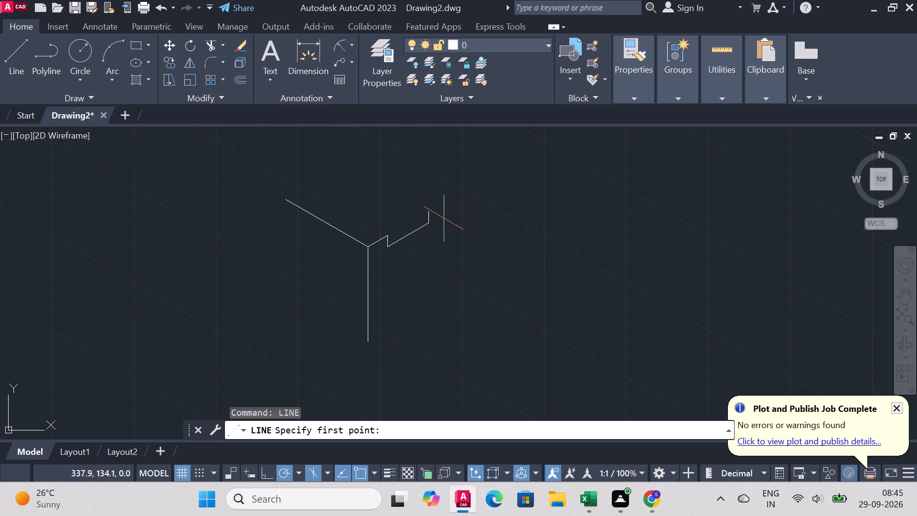
click(430, 222)
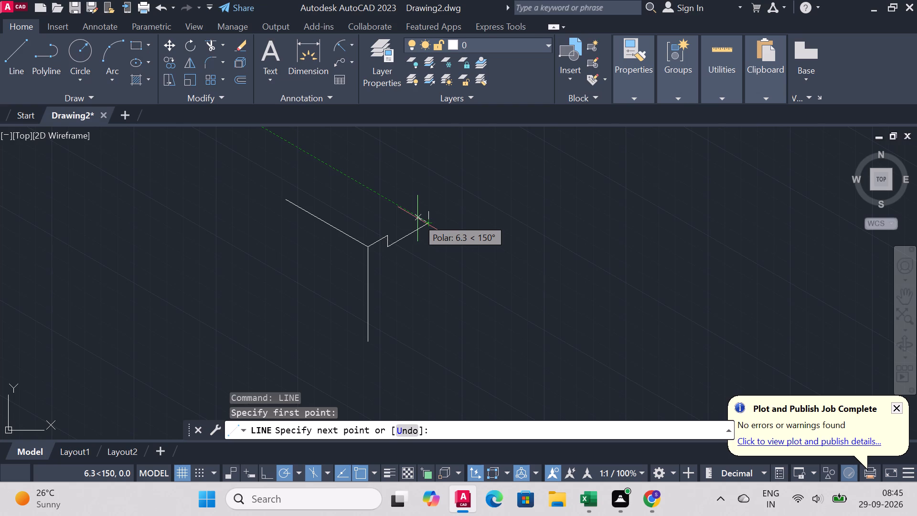
text(12)
key(Return)
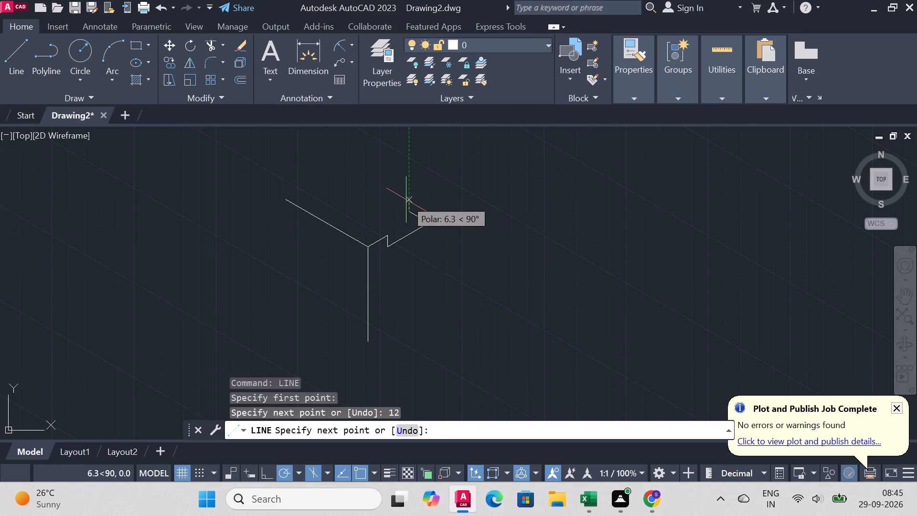
key(6)
key(Return)
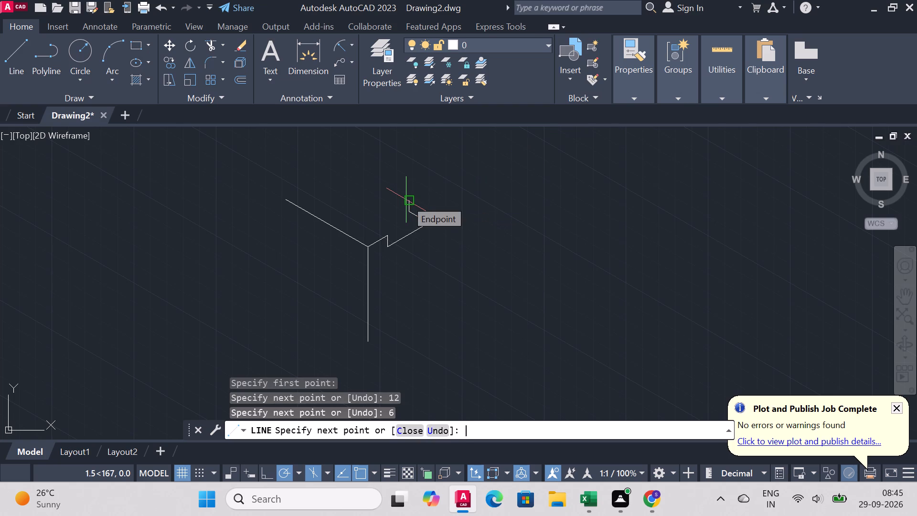
click(426, 211)
right_click(426, 211)
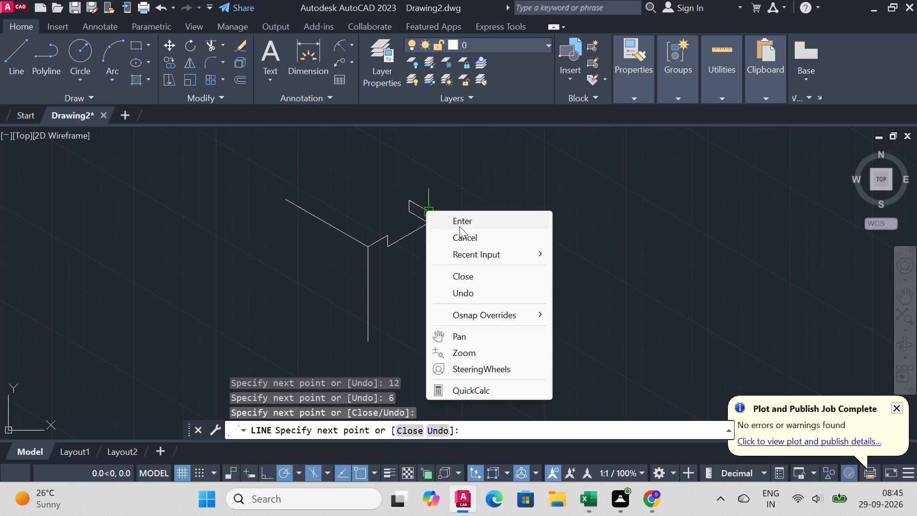
click(459, 224)
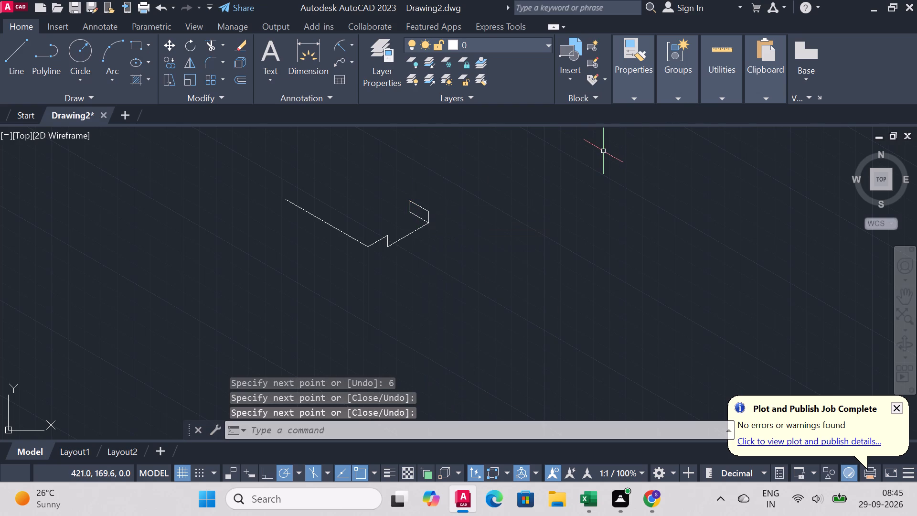
Draw a 25 mm line at 210° from the far lower corner of the small upright face, parallel to the existing 25 mm edge.
right_click(488, 213)
click(547, 202)
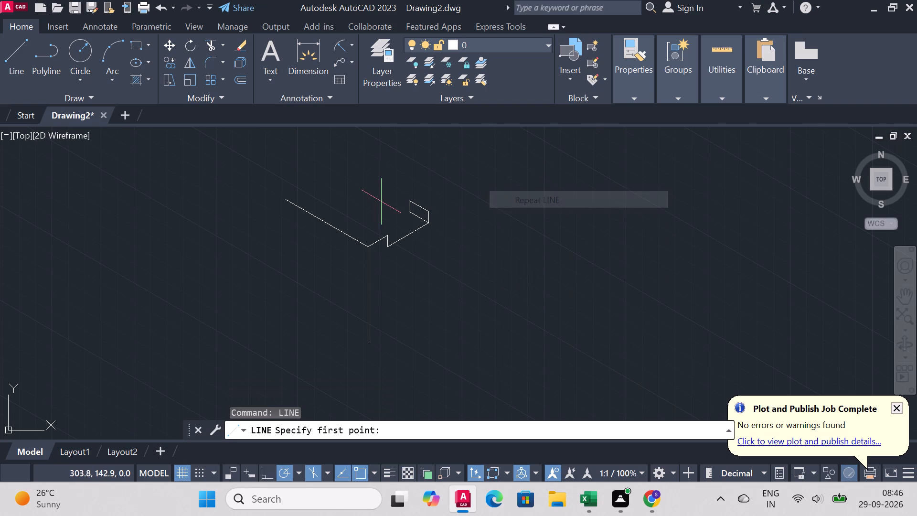
click(405, 210)
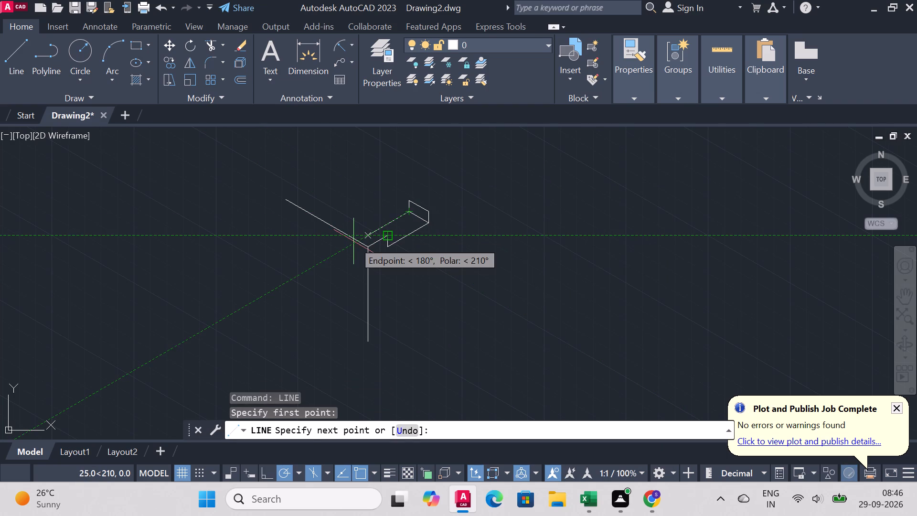
click(353, 241)
right_click(353, 241)
click(384, 243)
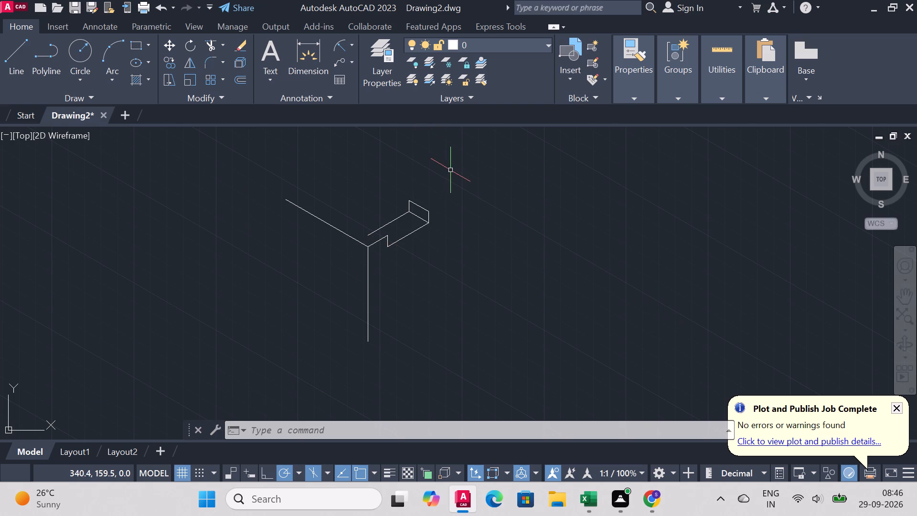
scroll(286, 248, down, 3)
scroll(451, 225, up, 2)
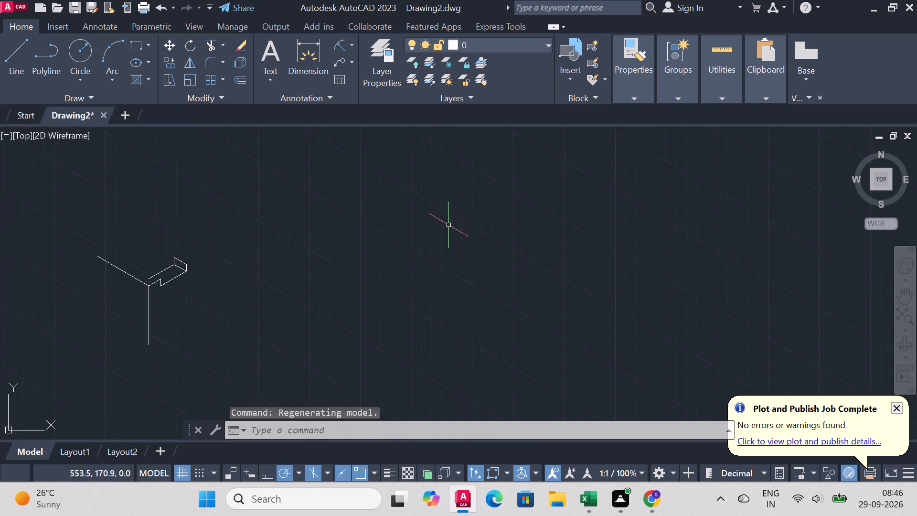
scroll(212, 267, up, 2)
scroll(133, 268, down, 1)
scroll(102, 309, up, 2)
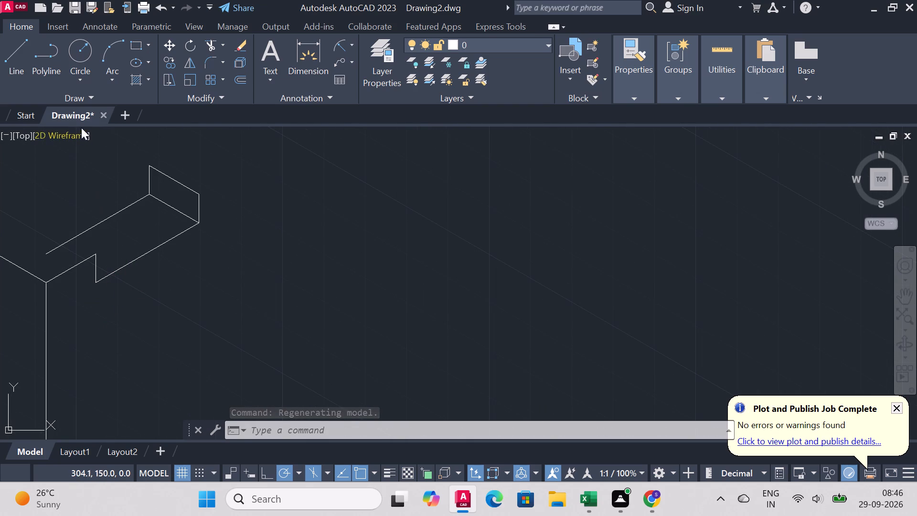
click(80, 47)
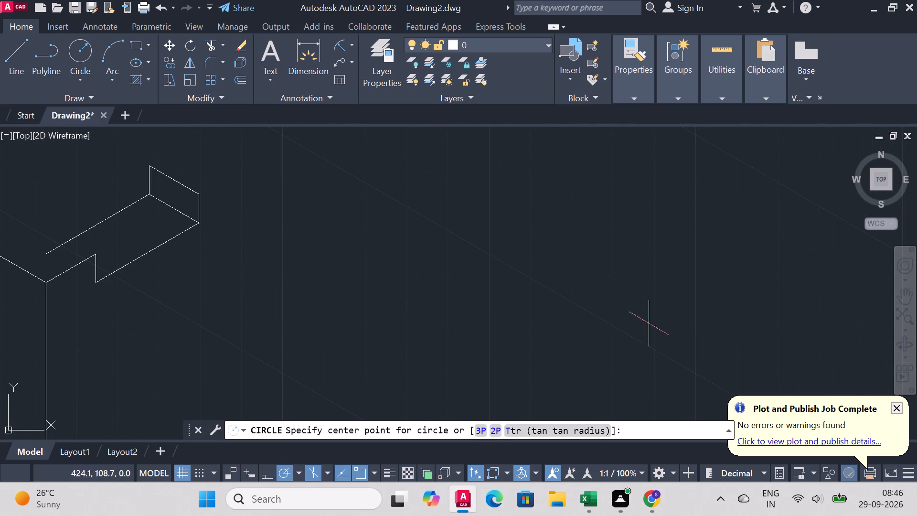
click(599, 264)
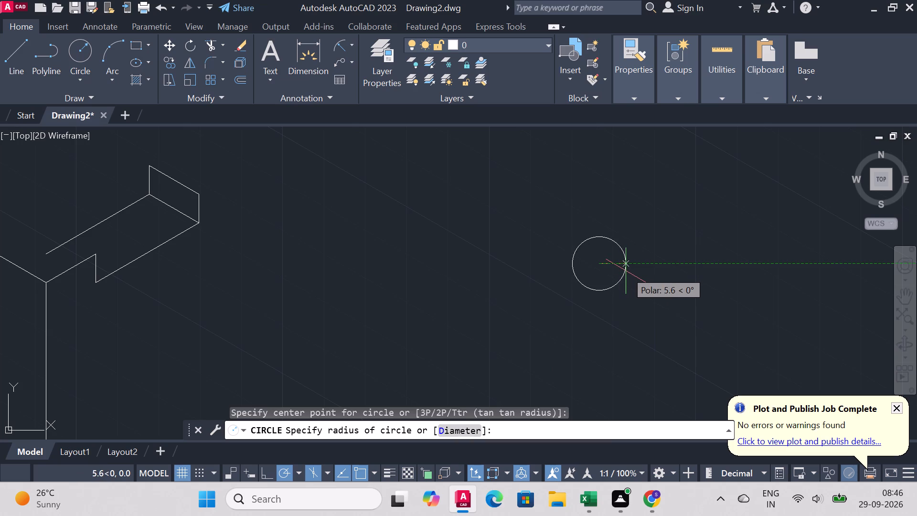
Draw a 14 mm diameter isocircle on the right isoplane in the empty space beside the part.
key(F5)
key(Escape)
text(el)
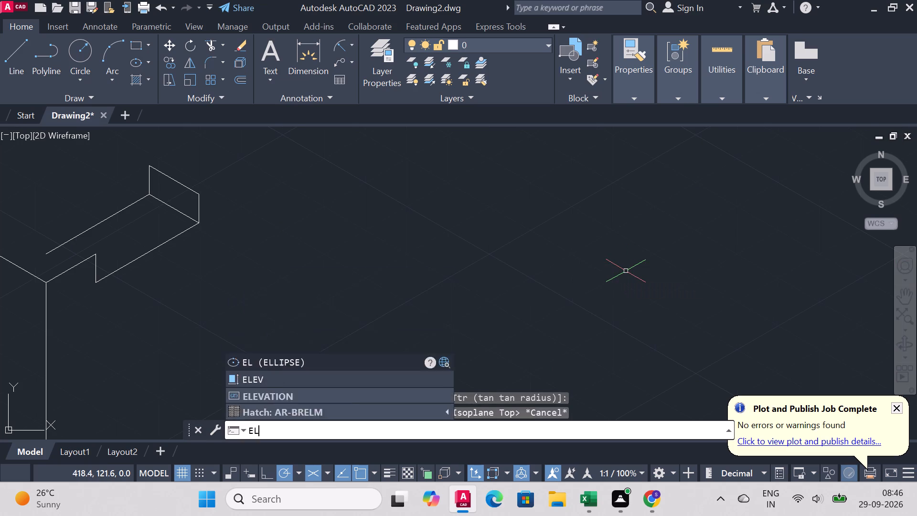
key(Return)
text(id)
key(BackSpace)
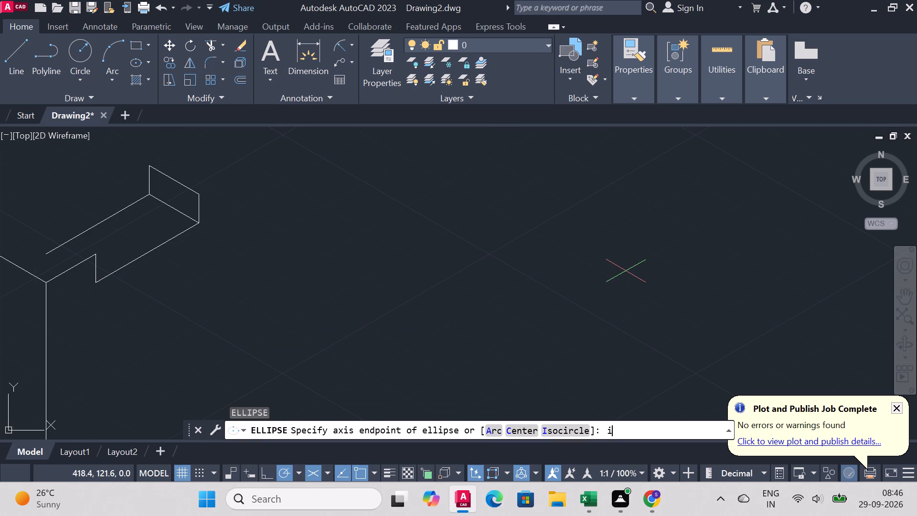
text(so)
key(Return)
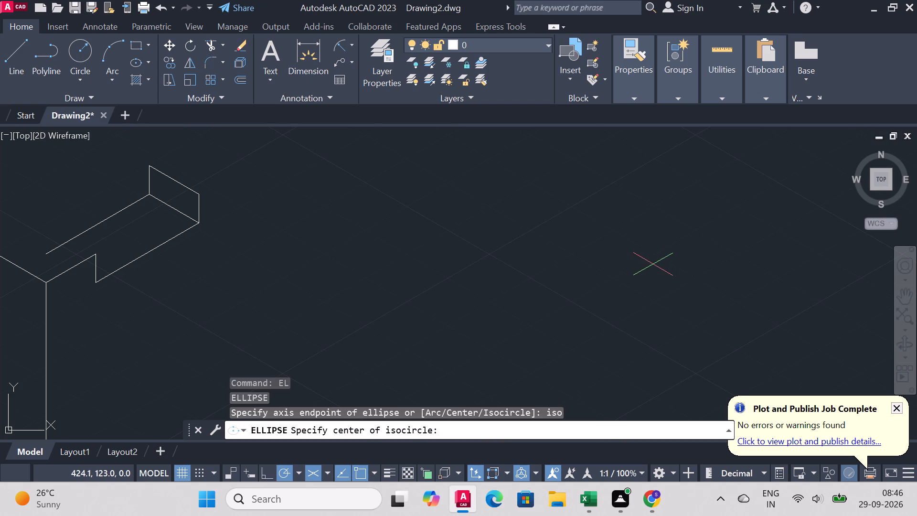
key(F5)
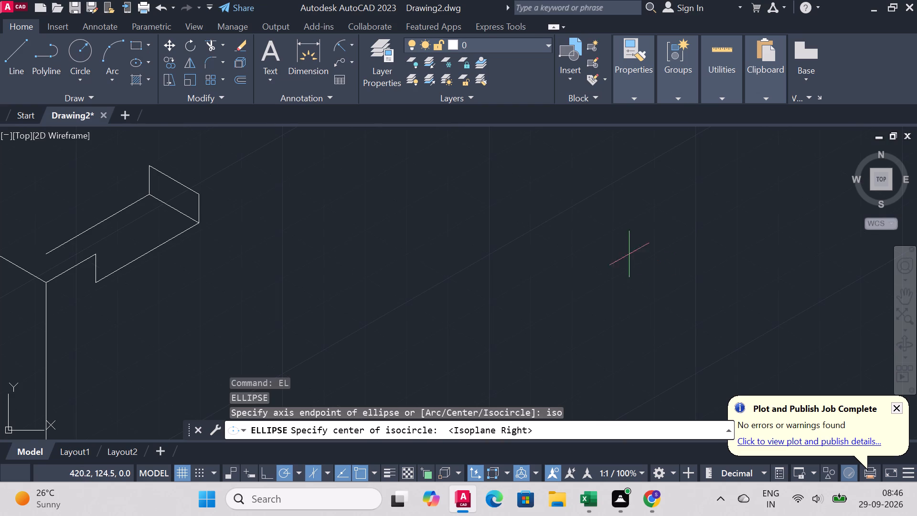
click(537, 236)
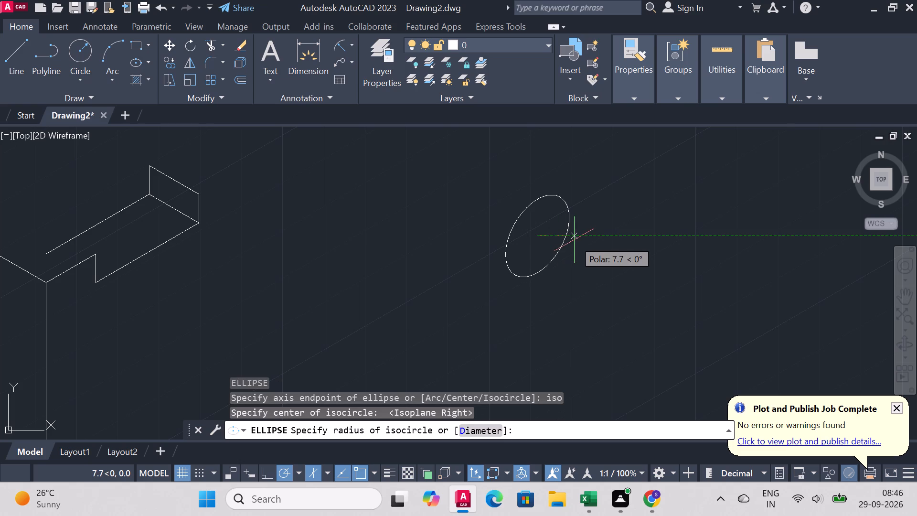
key(d)
key(Return)
text(14)
key(Return)
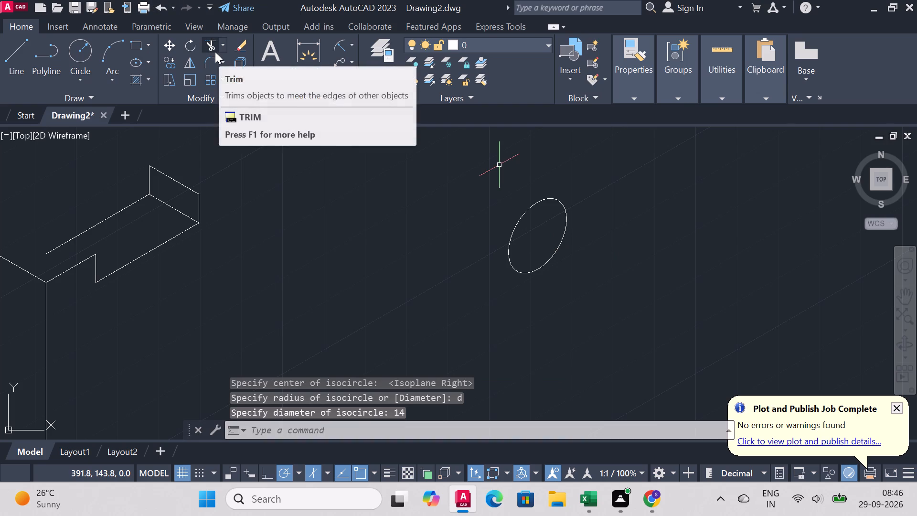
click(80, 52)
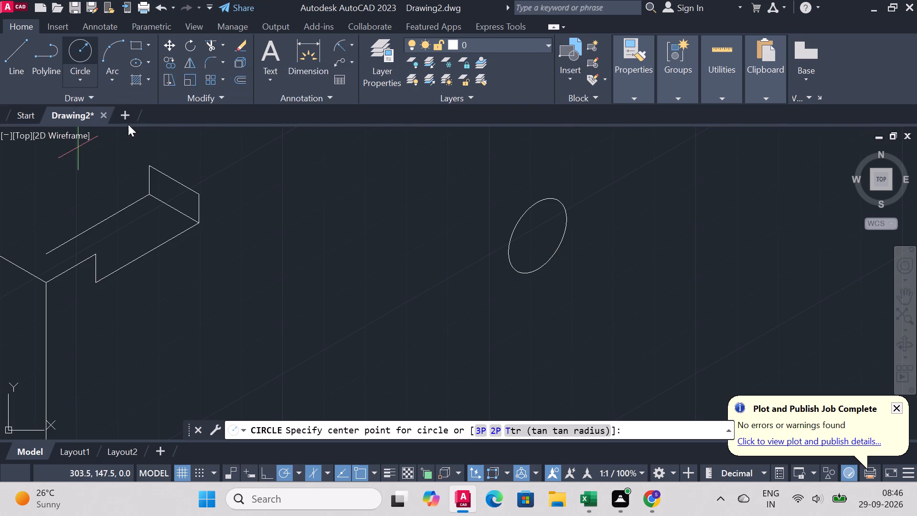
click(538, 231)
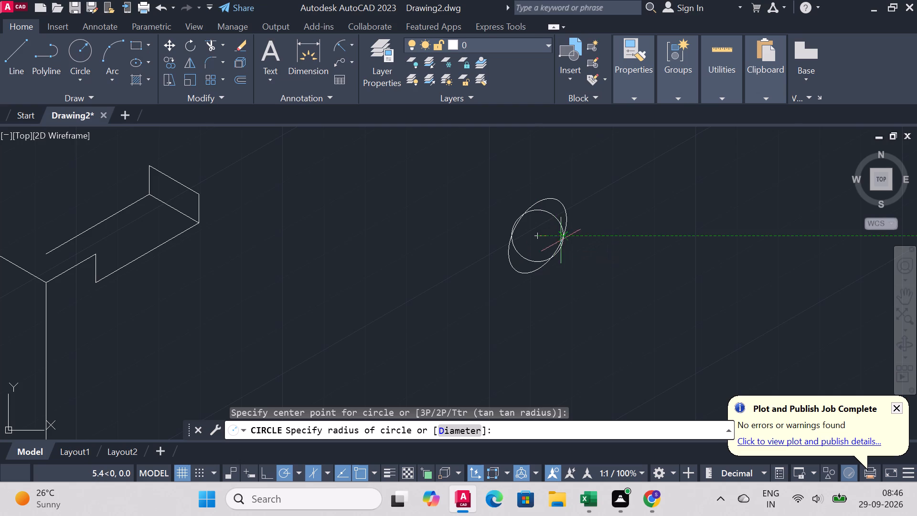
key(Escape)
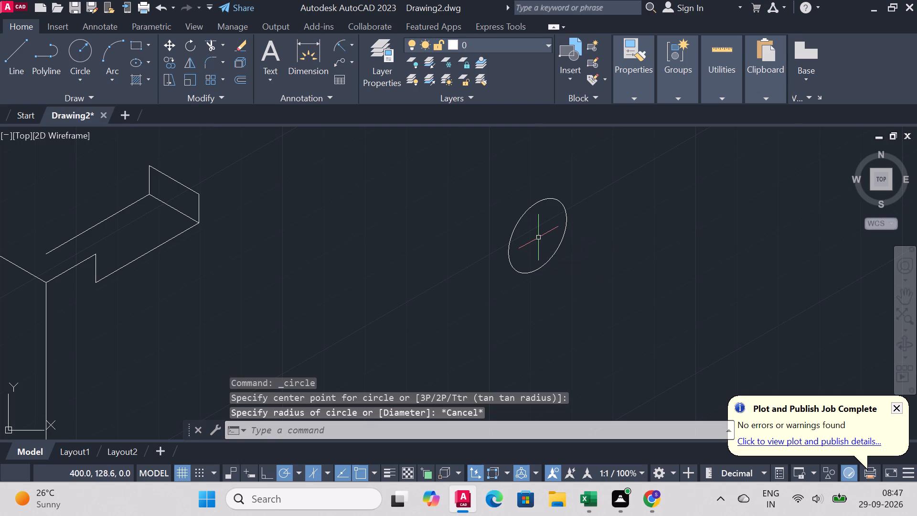
Draw a concentric isocircle of radius 15 mm around the centre of the 14 mm isocircle.
text(el)
key(Return)
text(iso)
key(Return)
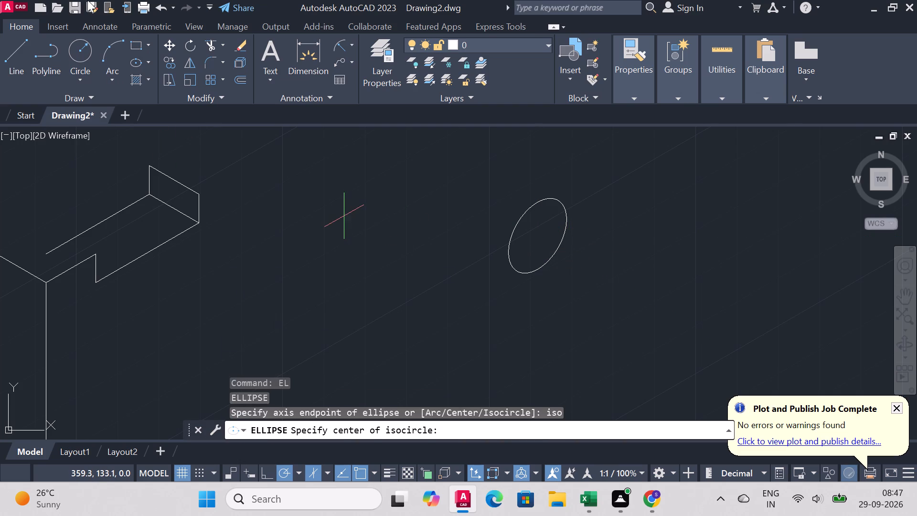
click(536, 236)
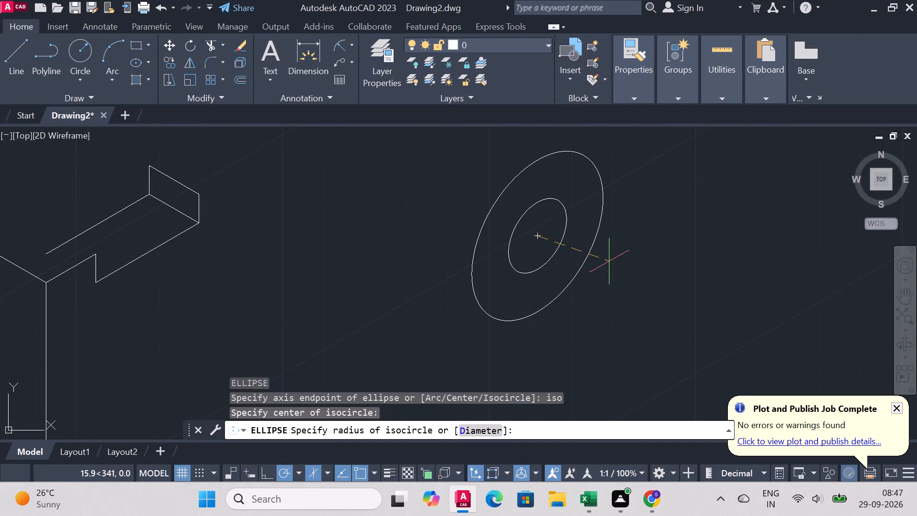
key(1)
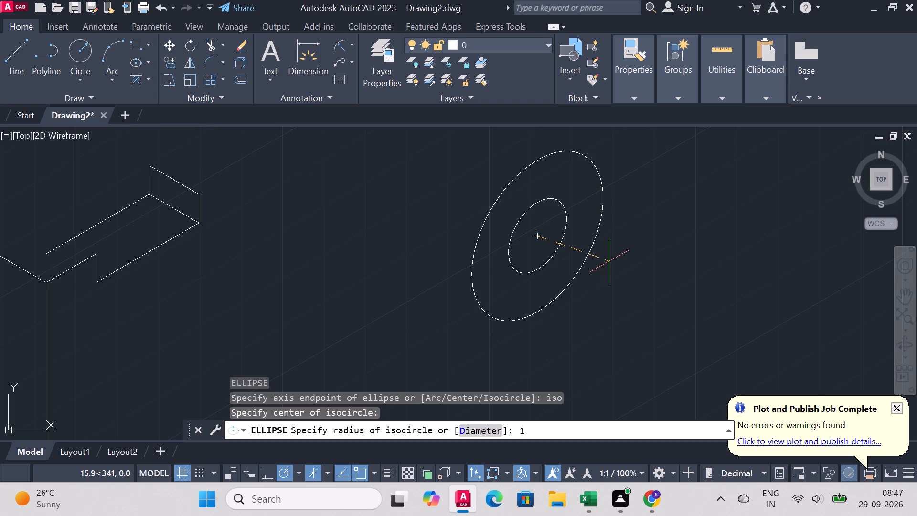
key(5)
key(Return)
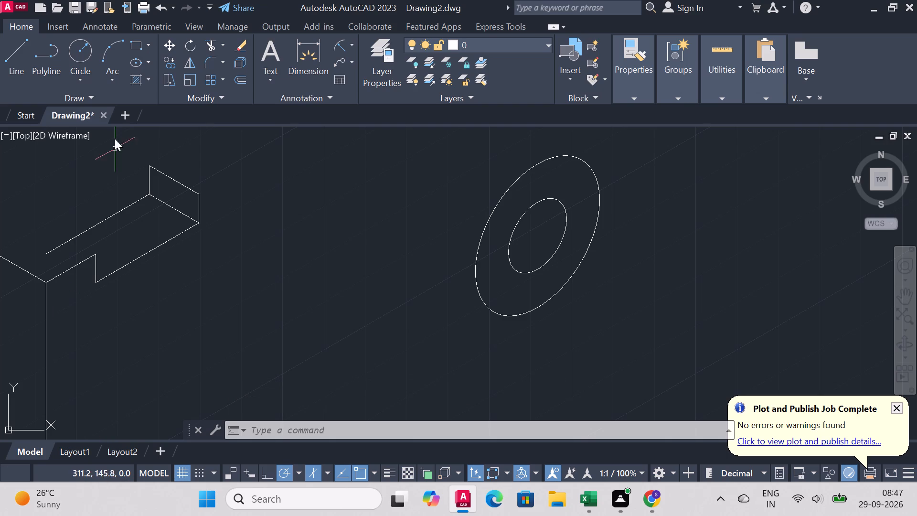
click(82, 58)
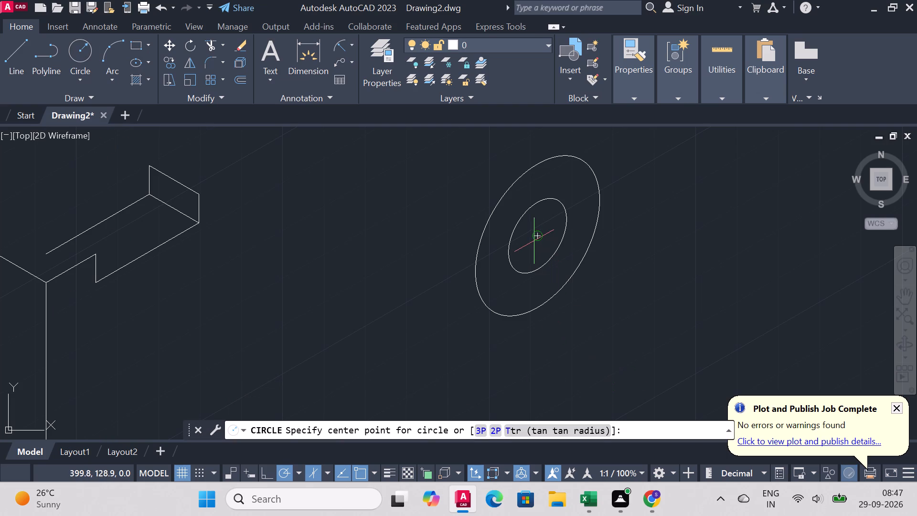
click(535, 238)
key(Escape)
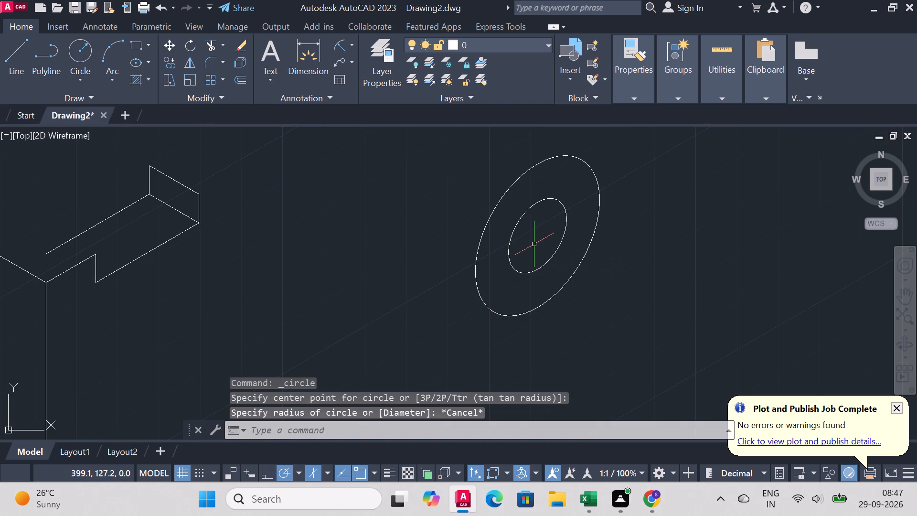
Draw a third isocircle of radius 25 mm on the same centre as the other two.
text(el)
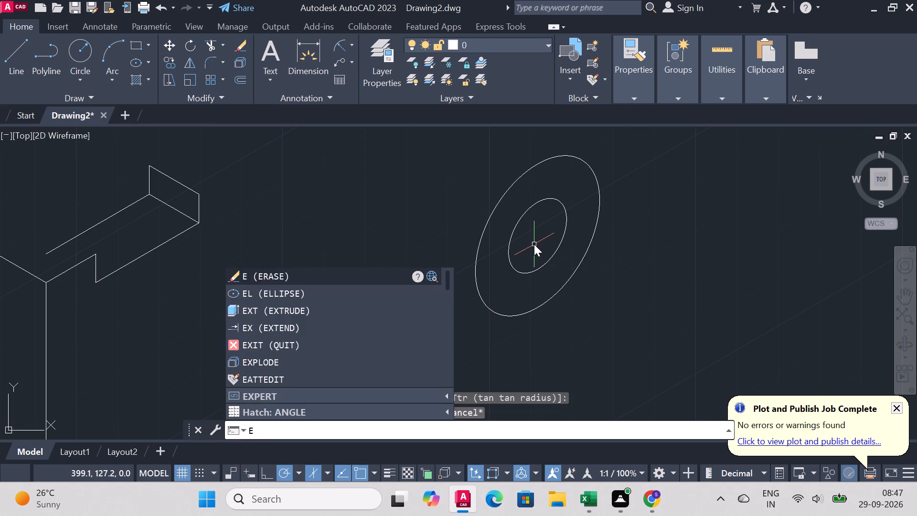
key(Return)
text(iso)
key(Return)
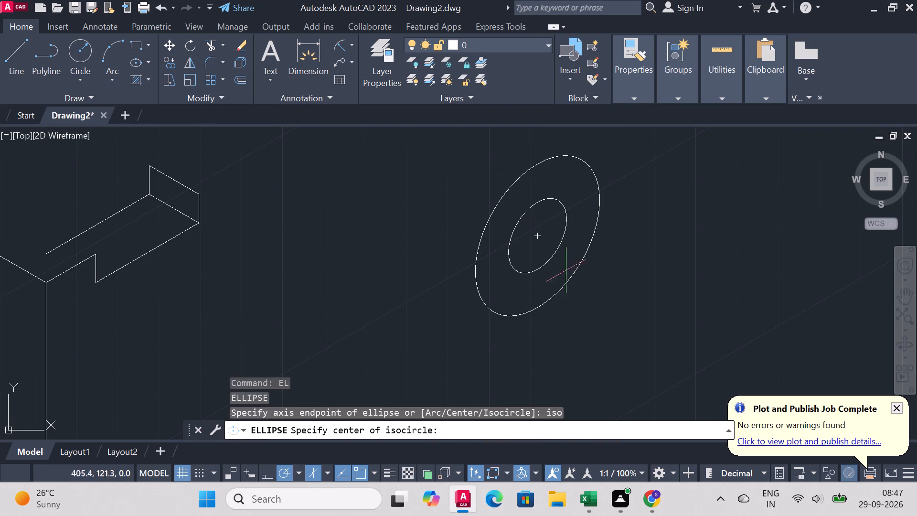
click(535, 234)
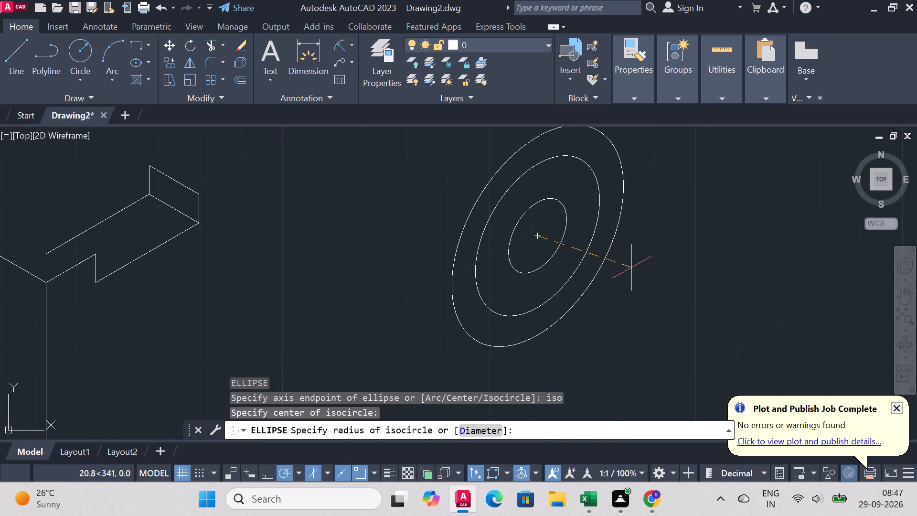
key(r)
key(Return)
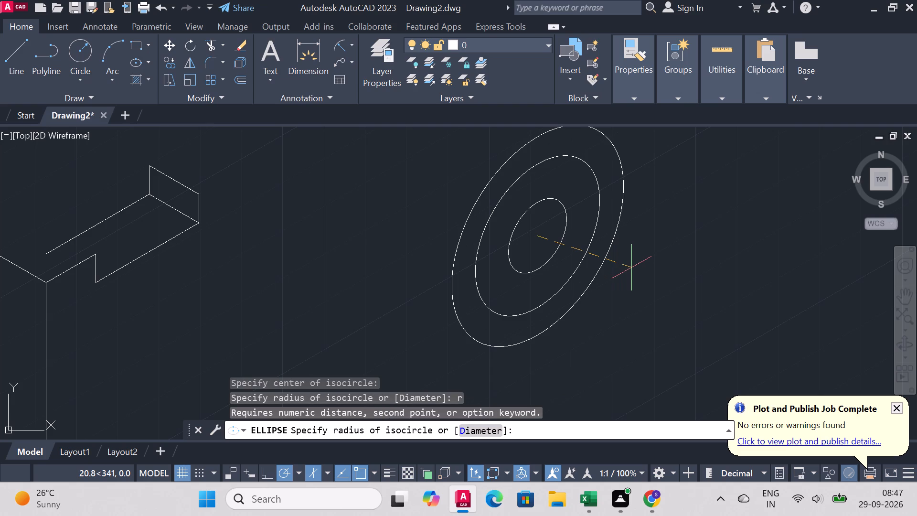
text(25)
key(Return)
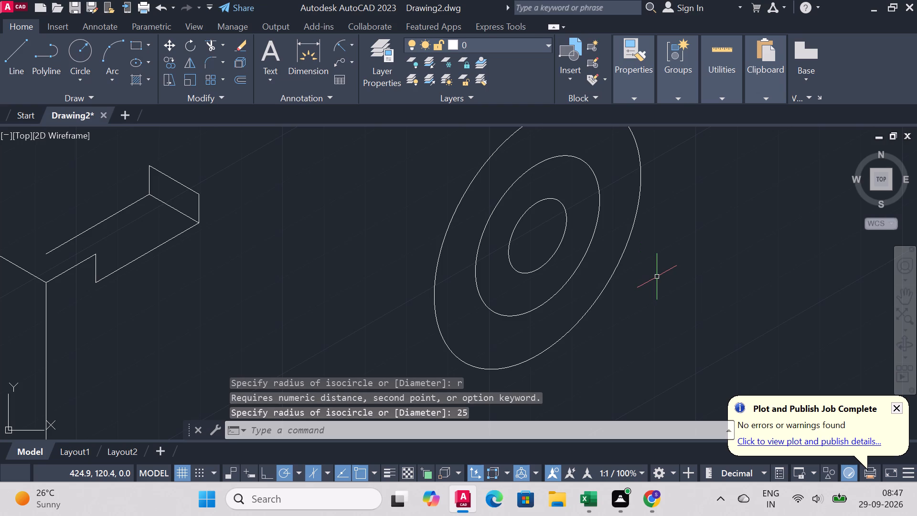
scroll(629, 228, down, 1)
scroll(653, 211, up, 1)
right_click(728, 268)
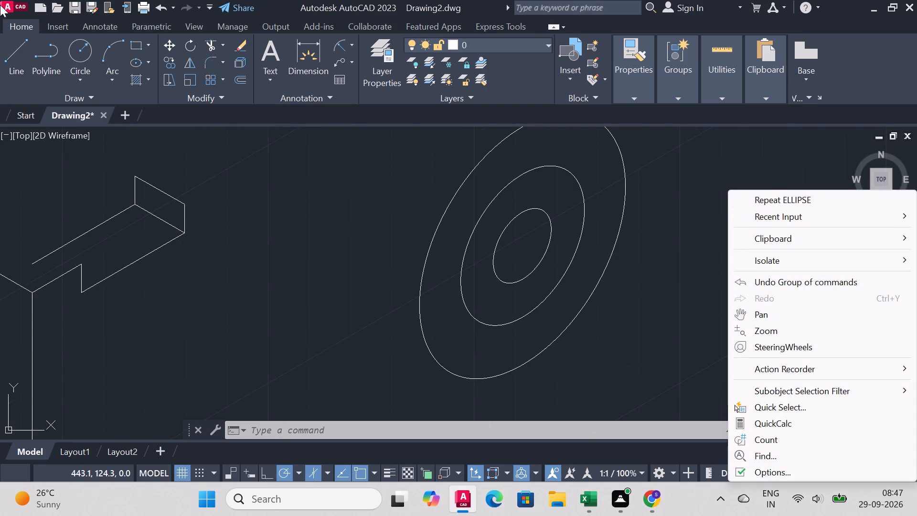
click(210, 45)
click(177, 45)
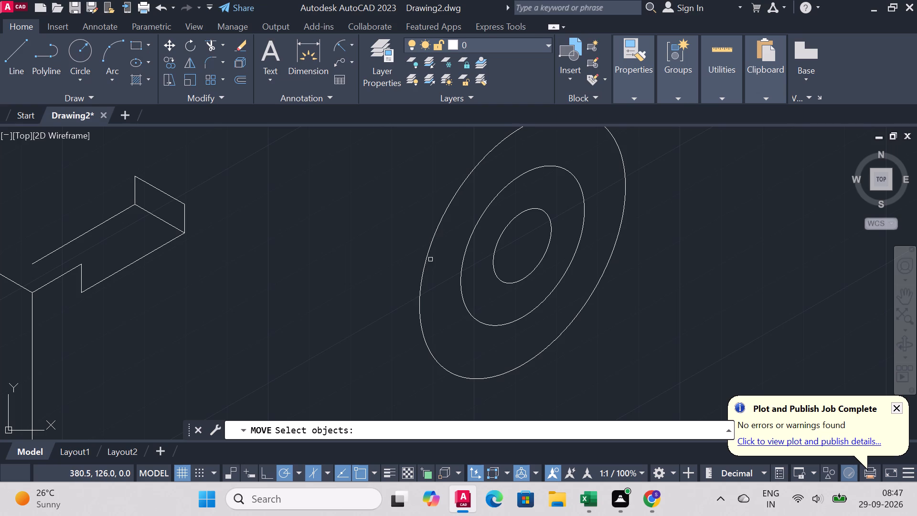
Draw a 6 mm line at 150° from the common centre of the isocircles.
click(11, 57)
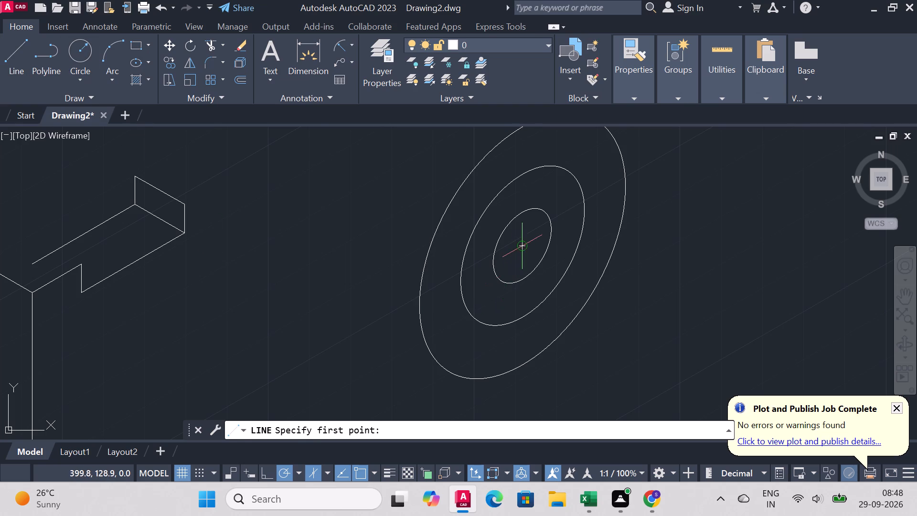
click(519, 249)
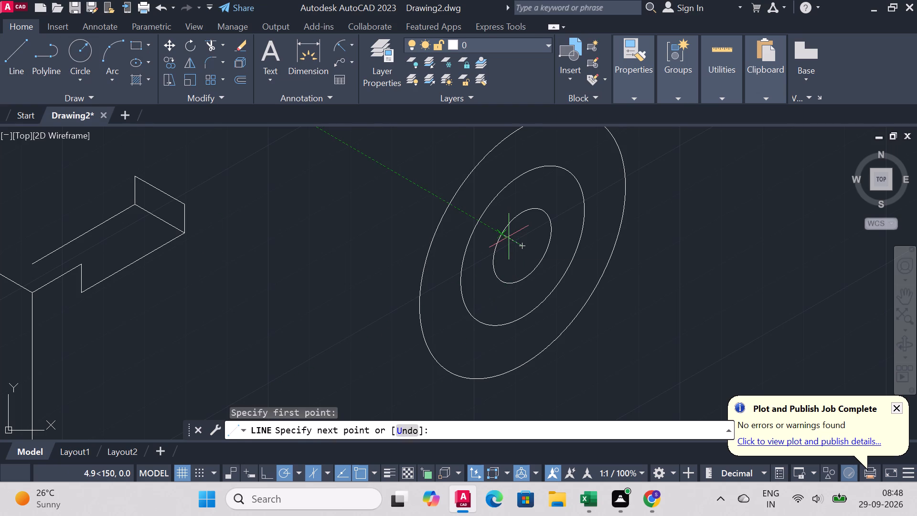
key(6)
key(Return)
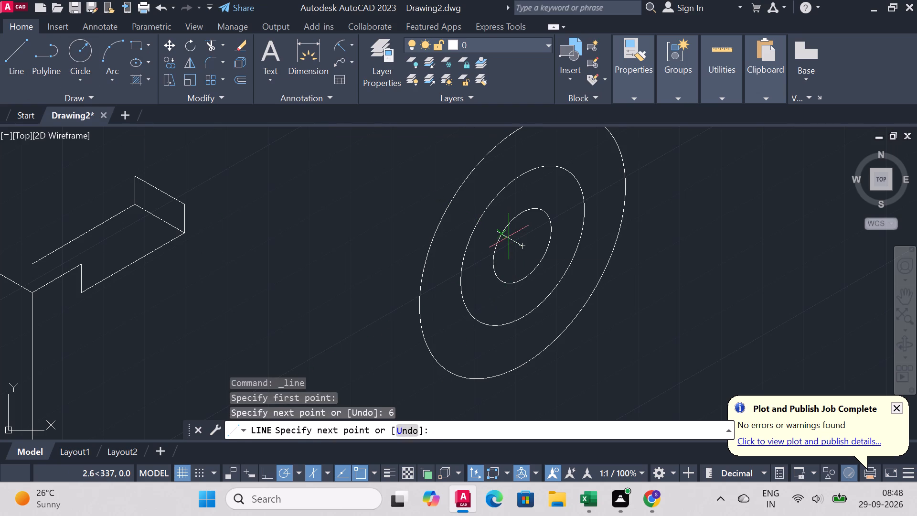
right_click(513, 256)
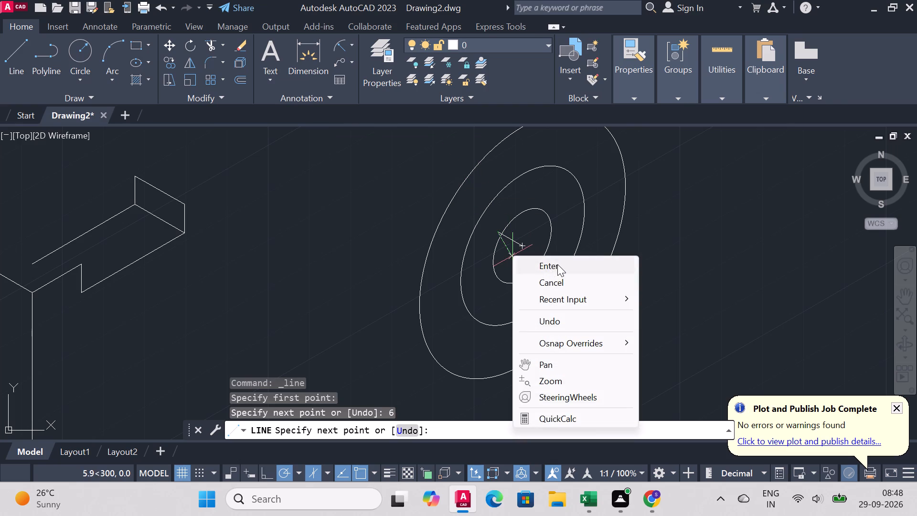
click(557, 264)
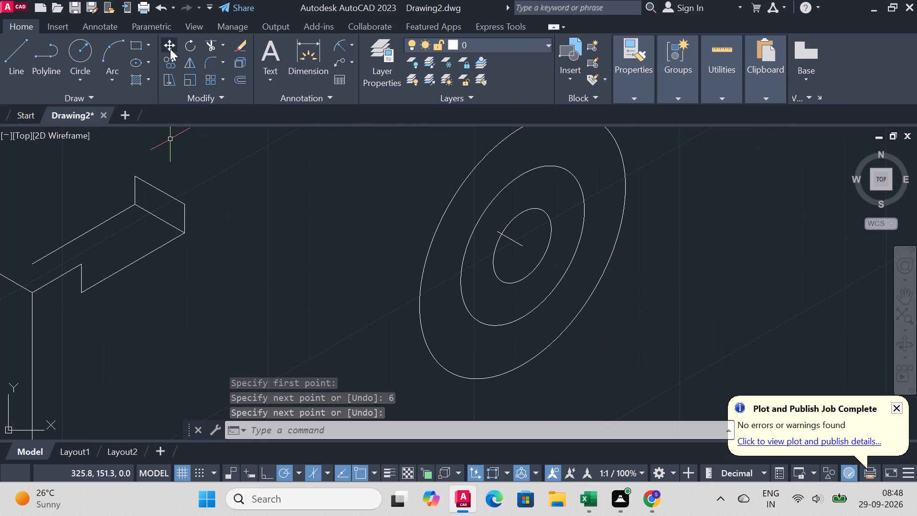
Move the 25 mm radius isocircle from the common centre to the outer end of the 6 mm line.
click(170, 49)
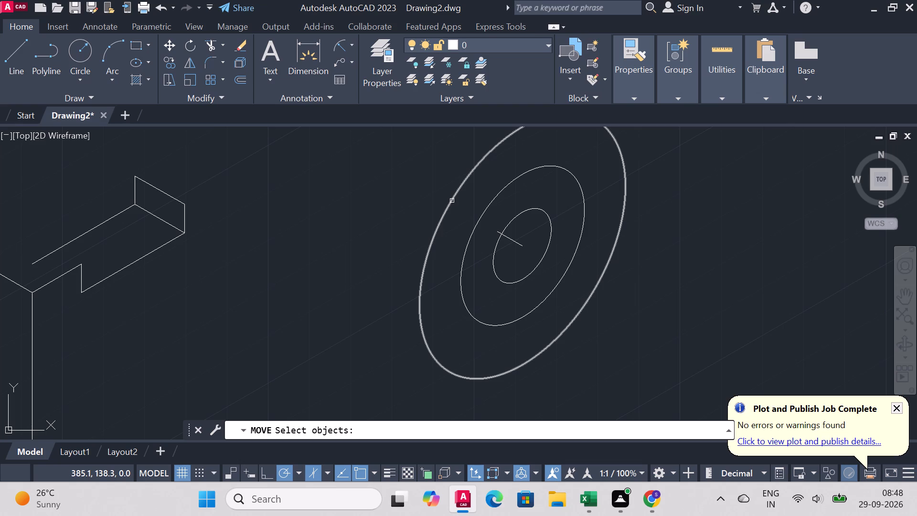
click(452, 201)
right_click(250, 210)
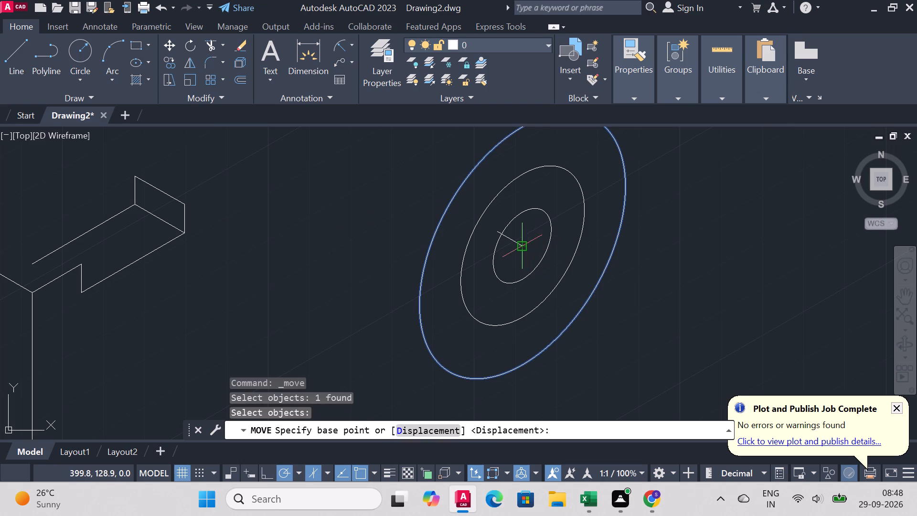
click(526, 247)
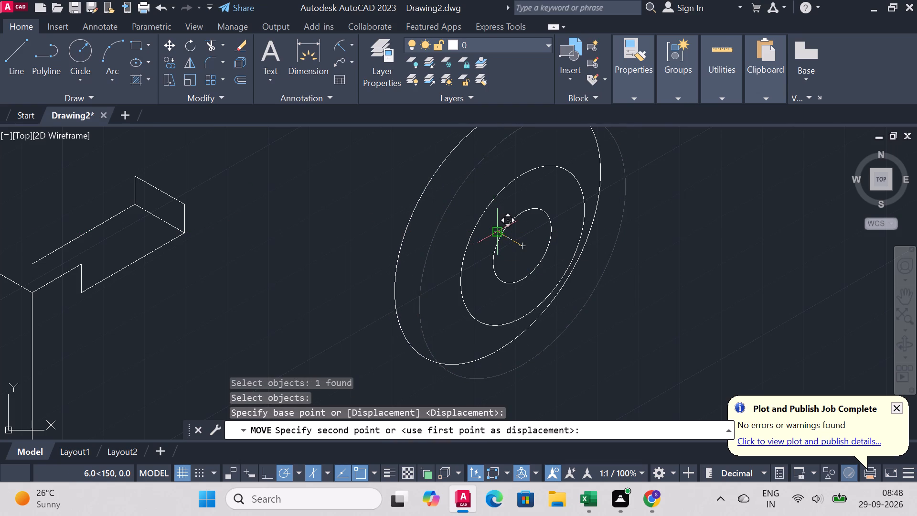
scroll(494, 232, up, 4)
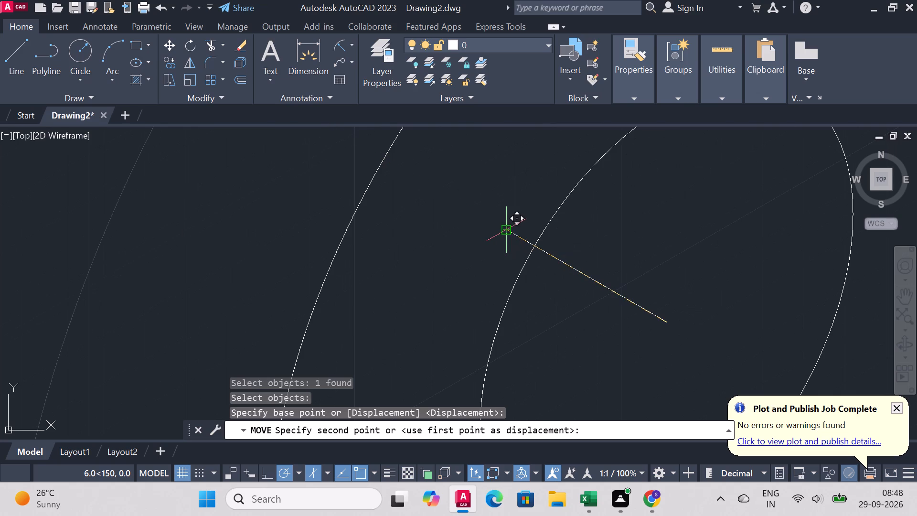
click(507, 227)
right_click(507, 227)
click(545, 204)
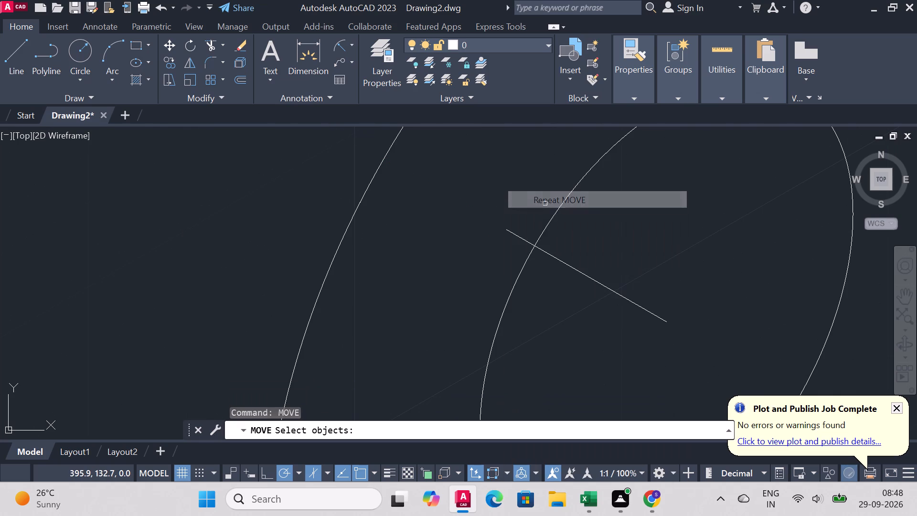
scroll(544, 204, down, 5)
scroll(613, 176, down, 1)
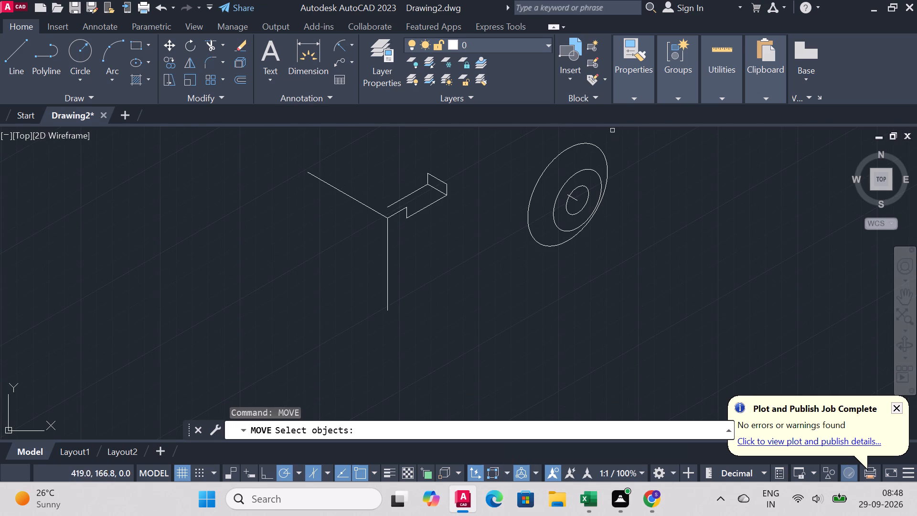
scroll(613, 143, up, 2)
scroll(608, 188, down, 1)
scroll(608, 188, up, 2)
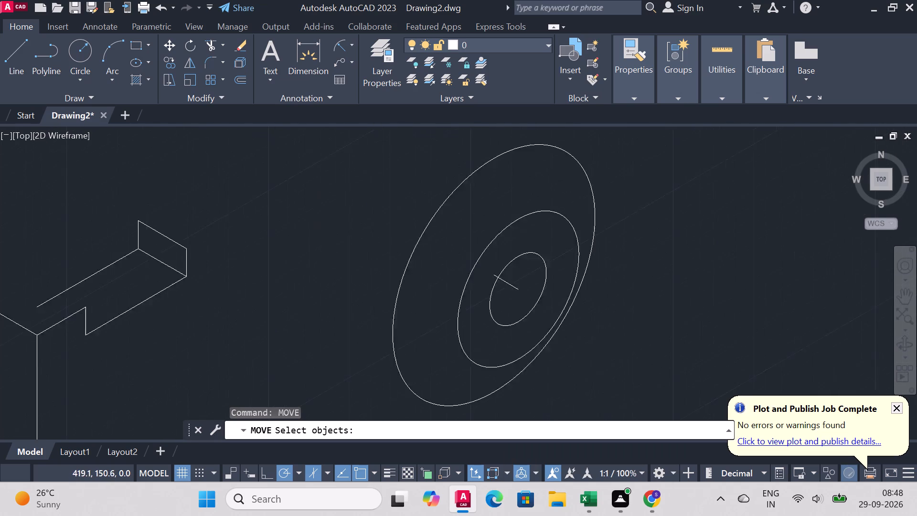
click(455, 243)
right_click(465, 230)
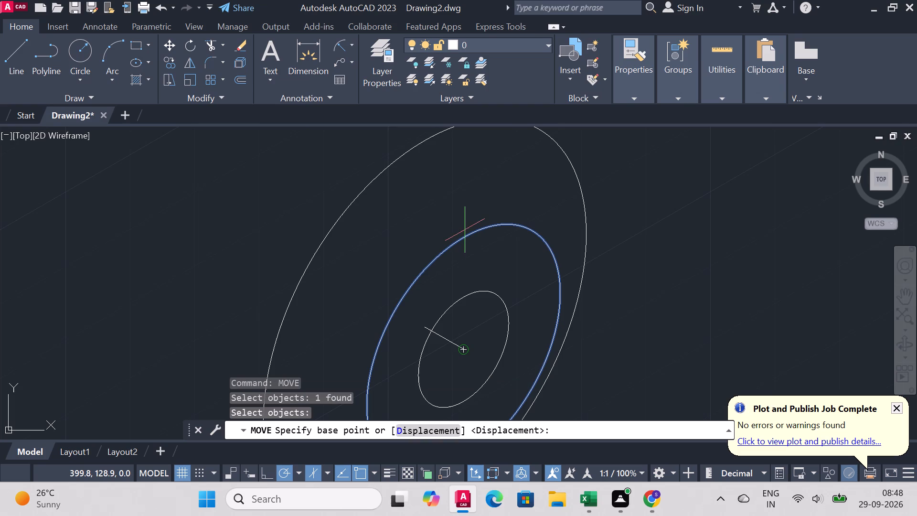
Copy the 15 mm radius isocircle from the common centre to the outer end of the 6 mm line.
click(174, 63)
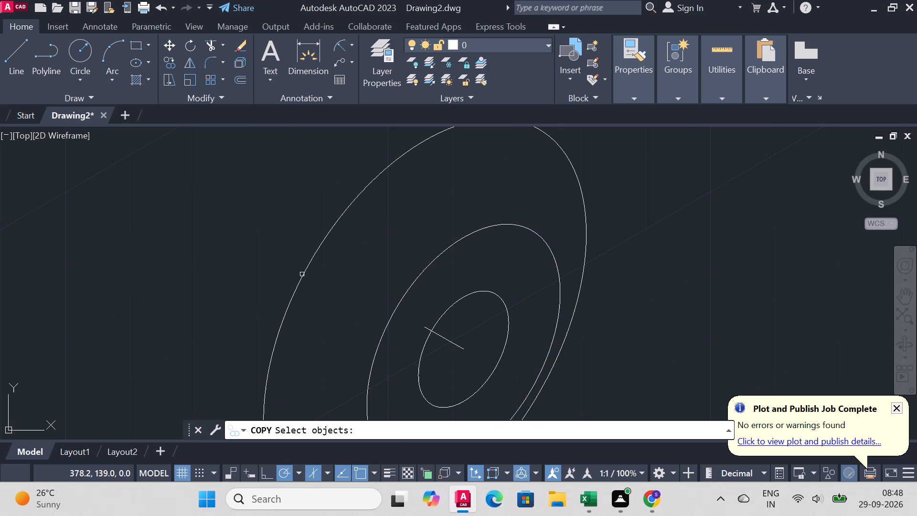
click(417, 276)
right_click(413, 271)
click(461, 355)
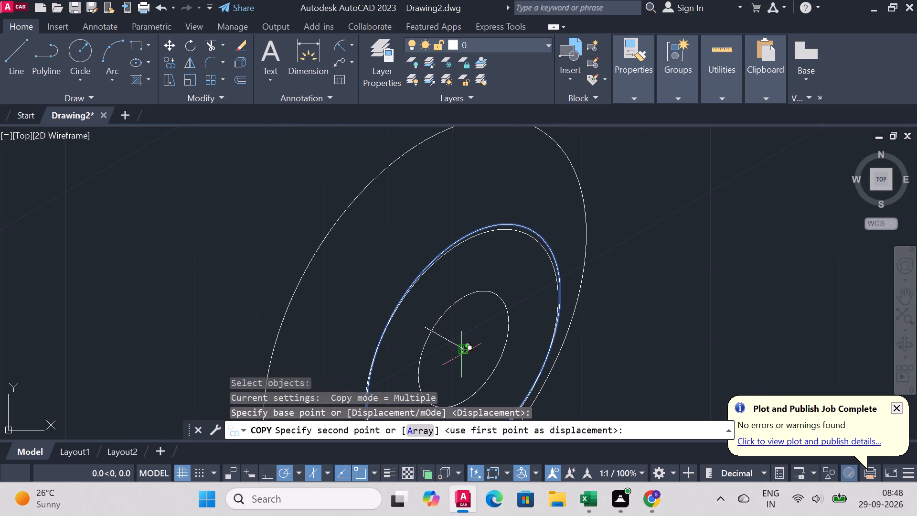
click(421, 326)
right_click(663, 277)
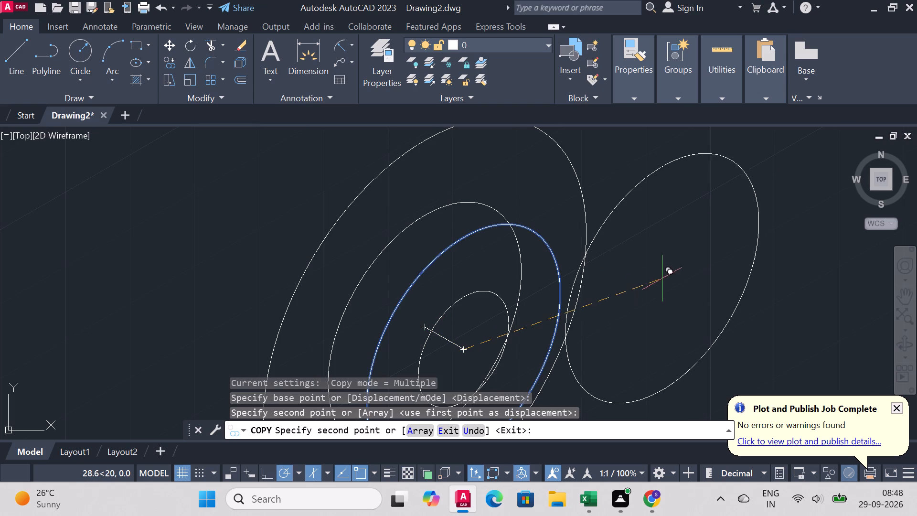
click(702, 86)
Move all four isocircles together by the 14 mm isocircle's centre, down and toward the part, leaving the 6 mm line behind.
scroll(618, 275, down, 4)
scroll(618, 317, up, 2)
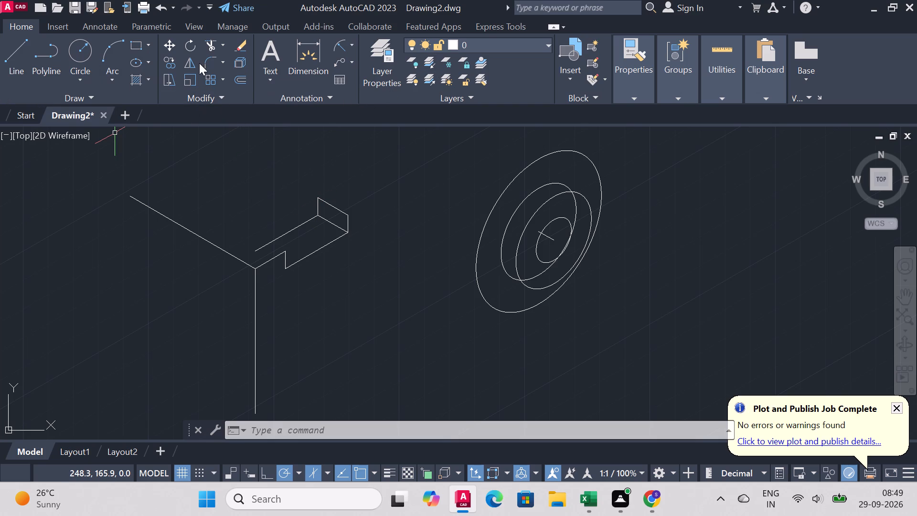
click(175, 48)
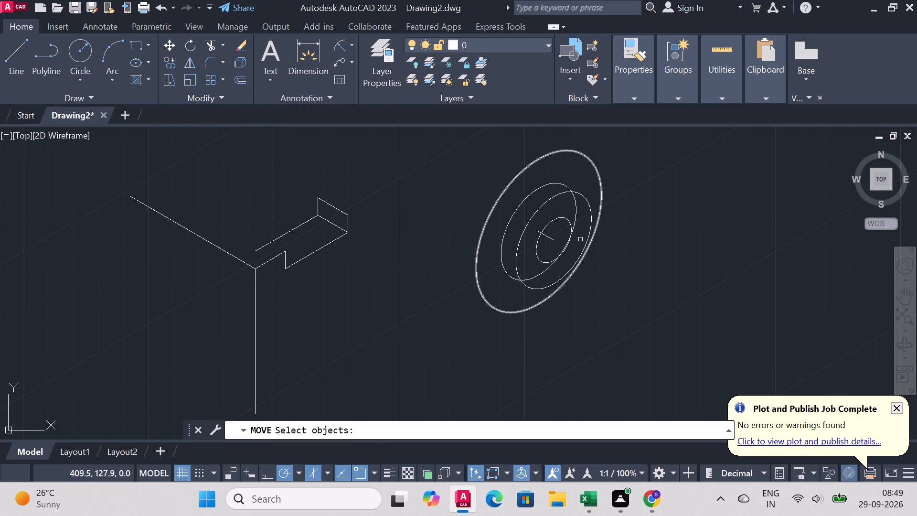
click(583, 195)
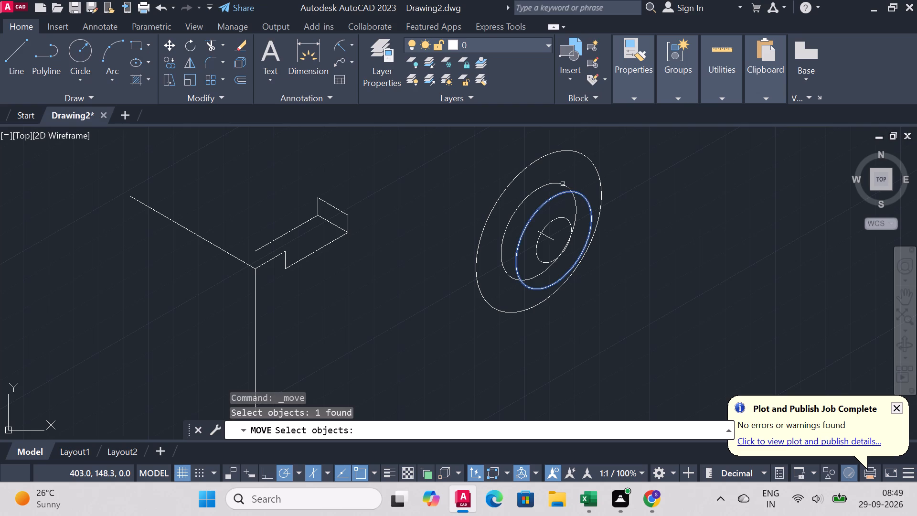
click(563, 184)
click(547, 228)
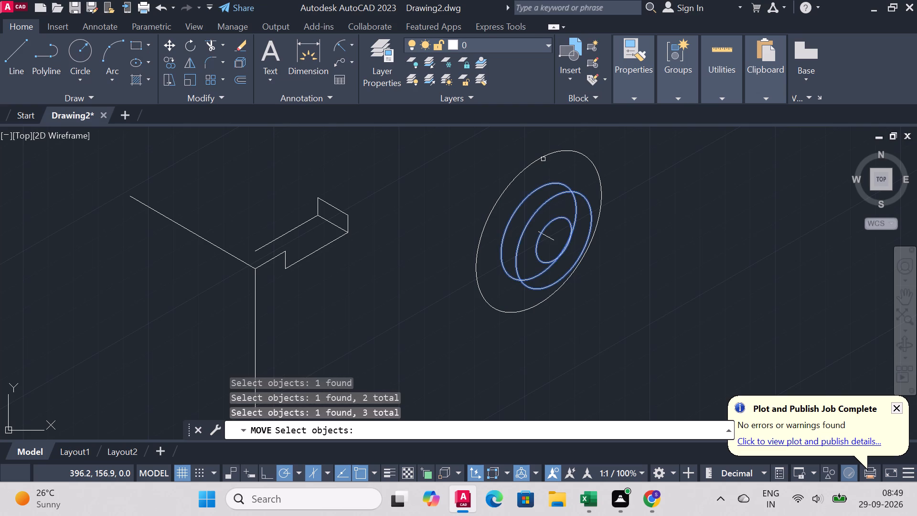
click(543, 159)
right_click(662, 210)
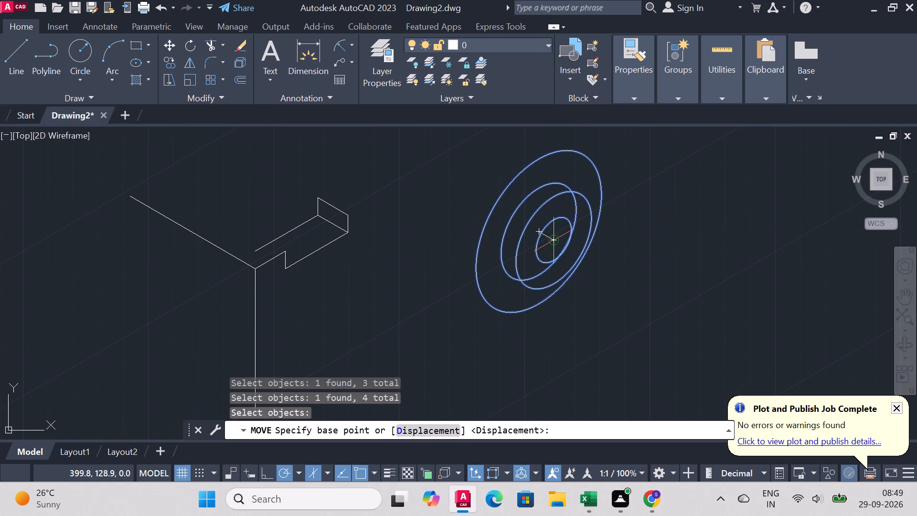
click(554, 244)
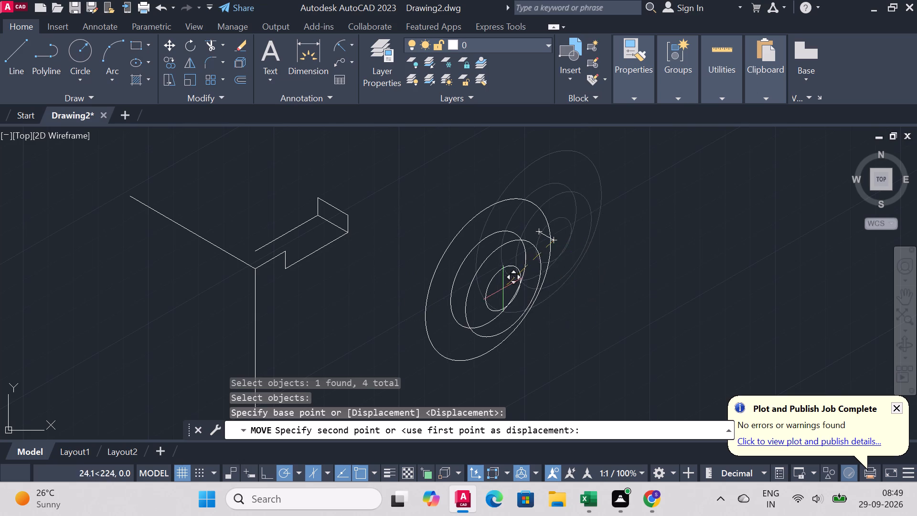
click(497, 292)
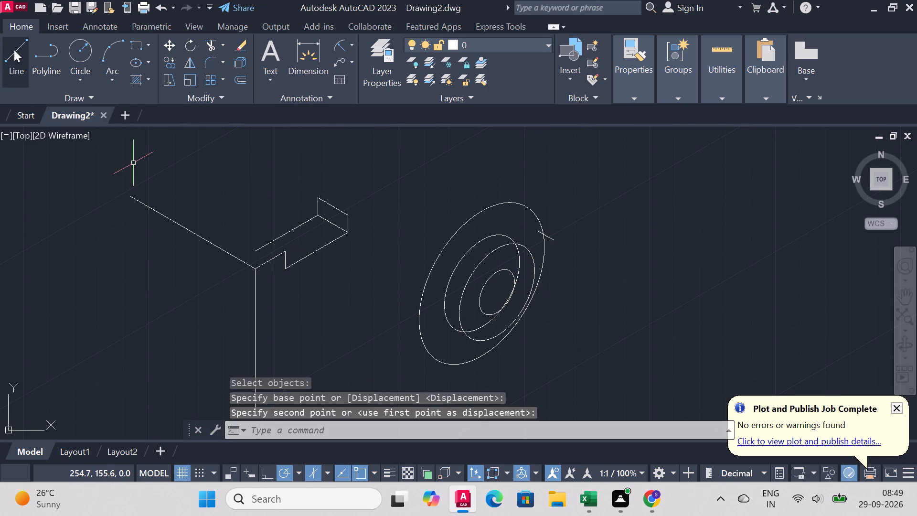
Delete the leftover 6 mm construction line beside the isocircles.
click(12, 50)
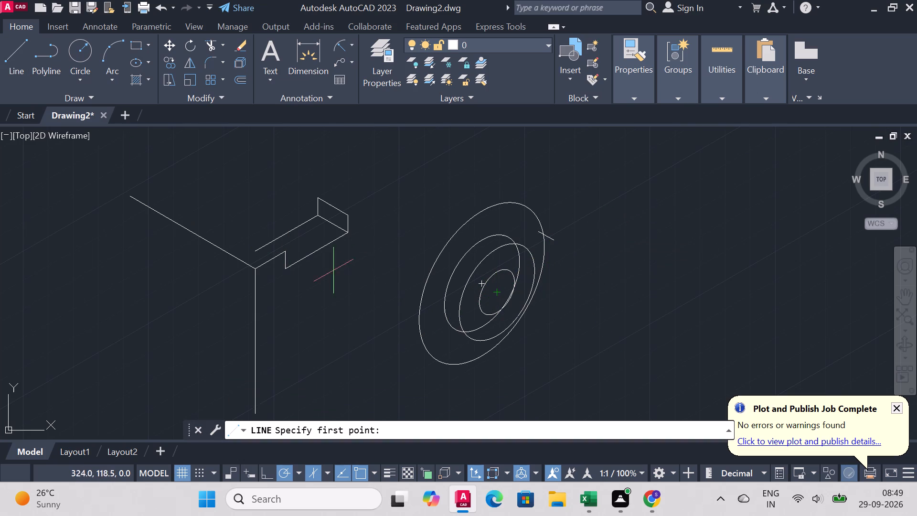
key(Escape)
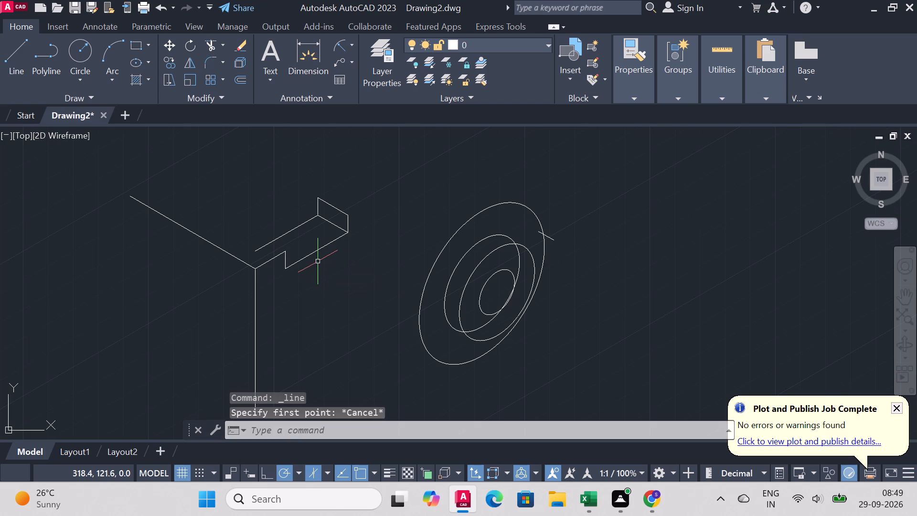
click(549, 236)
key(Delete)
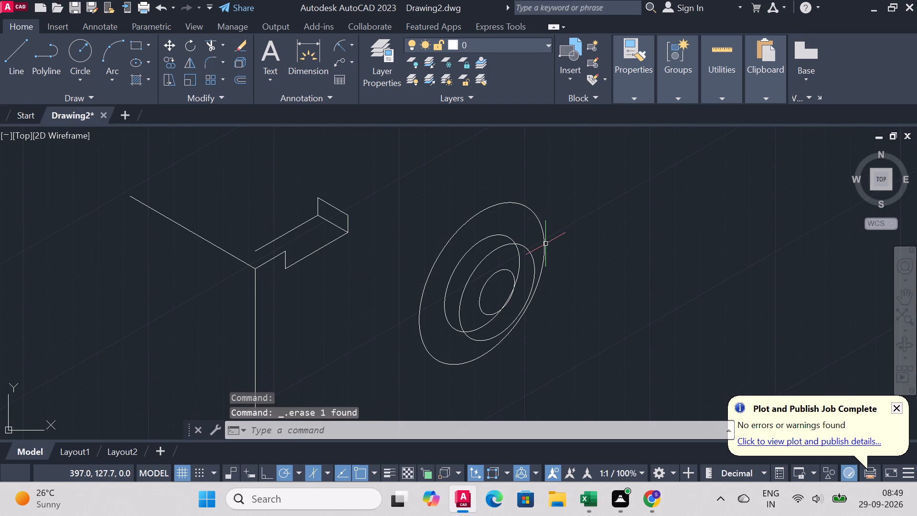
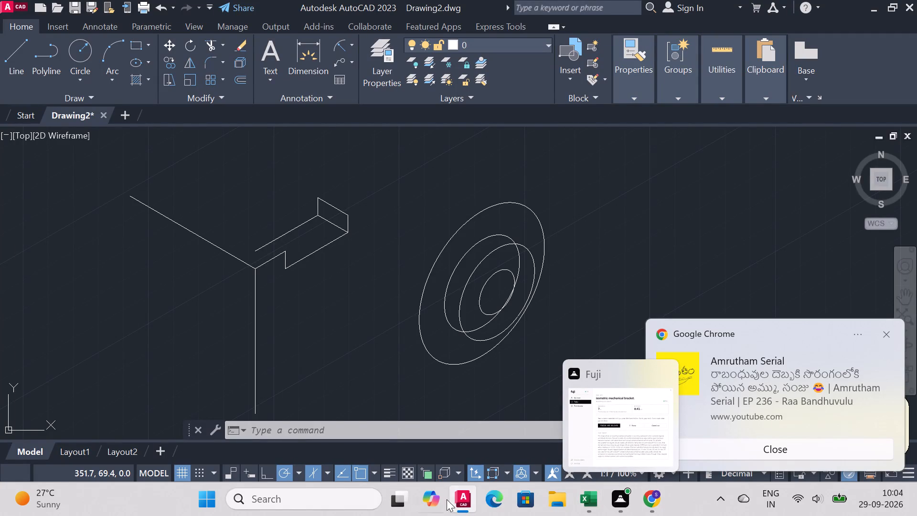
Dismiss the Google Chrome notification covering the drawing area.
click(885, 332)
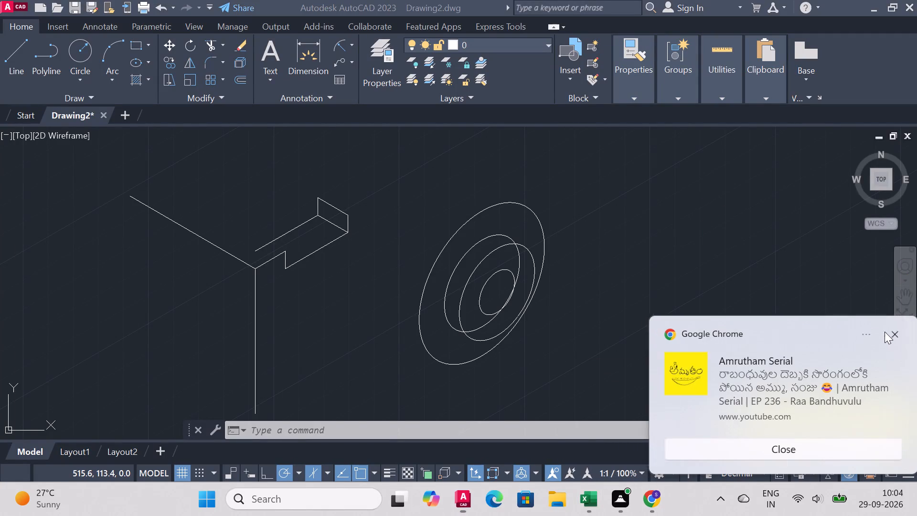
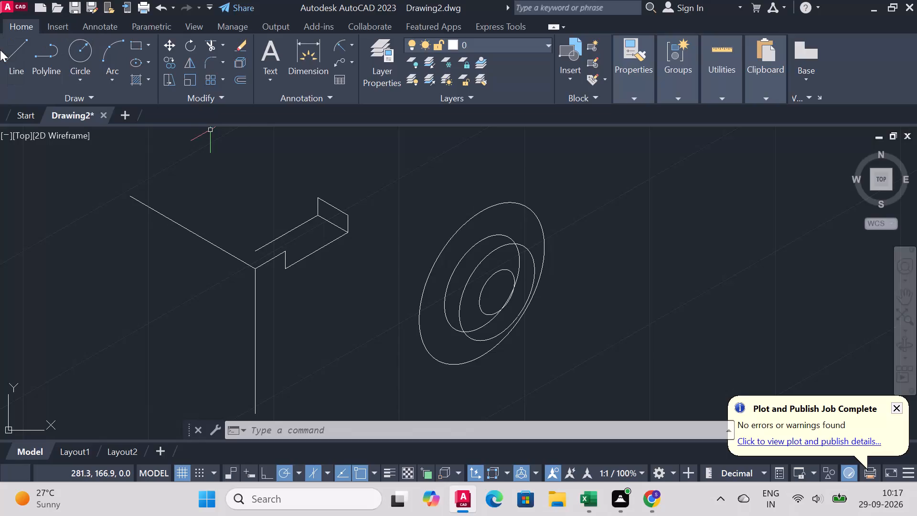
Draw a vertical line about 15 mm up from the small inner isocircle's centre to the isocircle around it.
click(9, 52)
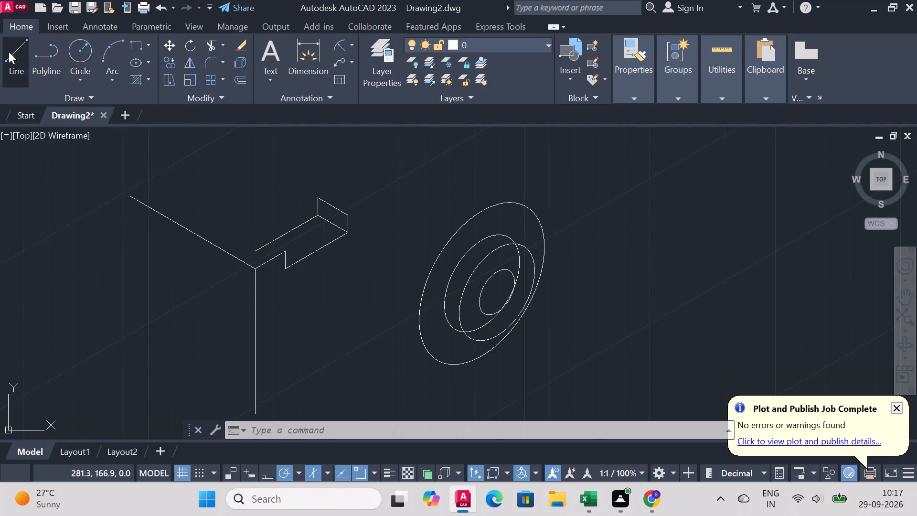
click(501, 289)
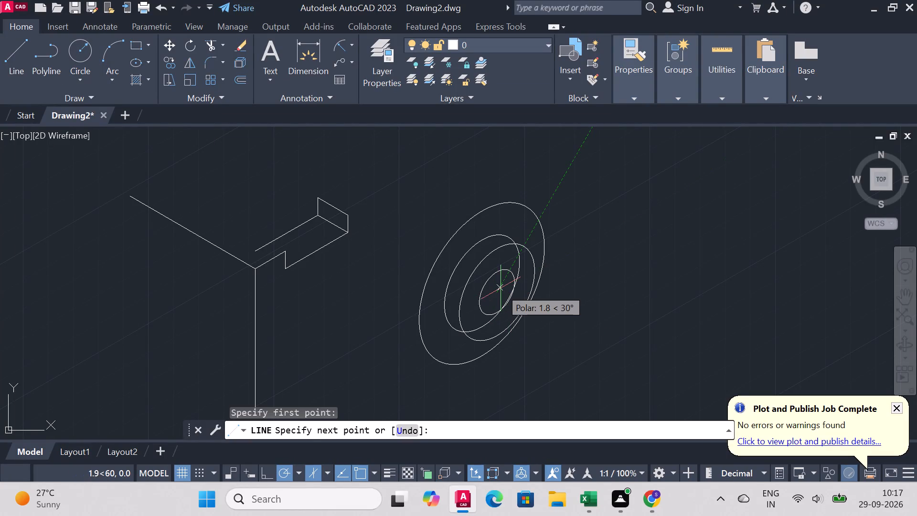
click(500, 249)
right_click(498, 252)
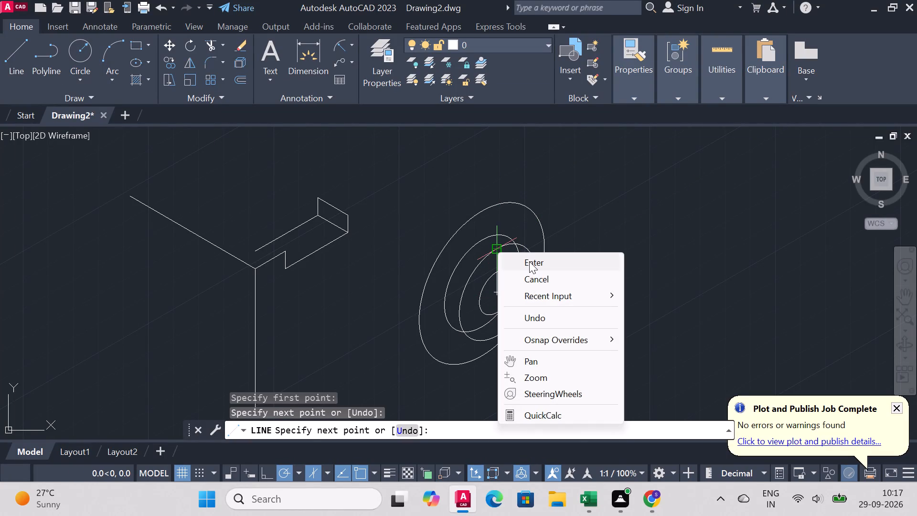
click(529, 261)
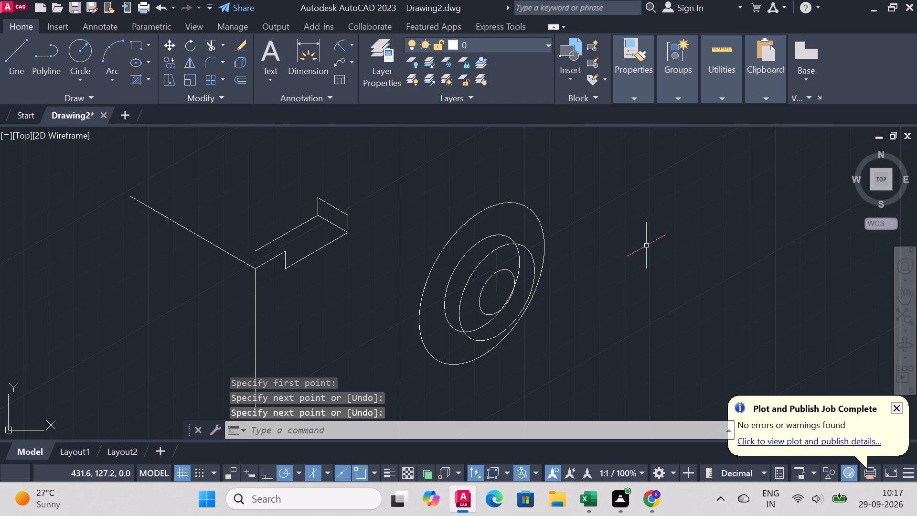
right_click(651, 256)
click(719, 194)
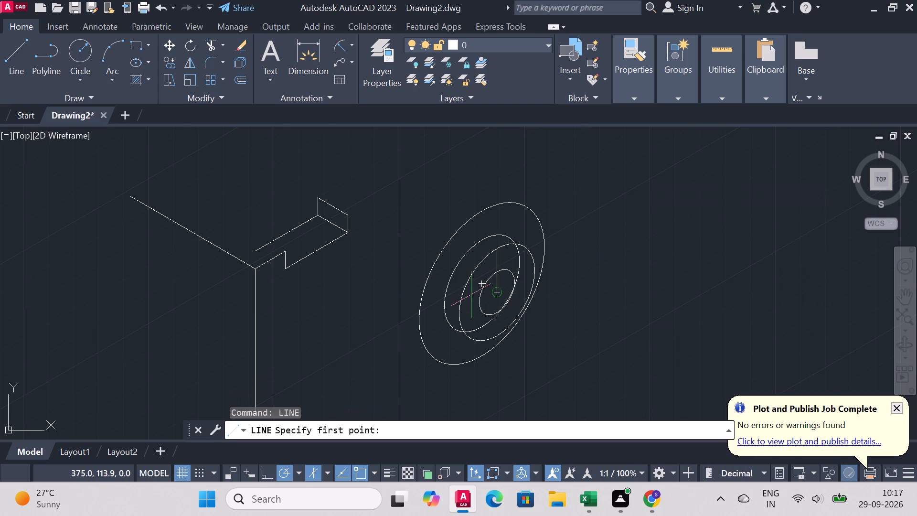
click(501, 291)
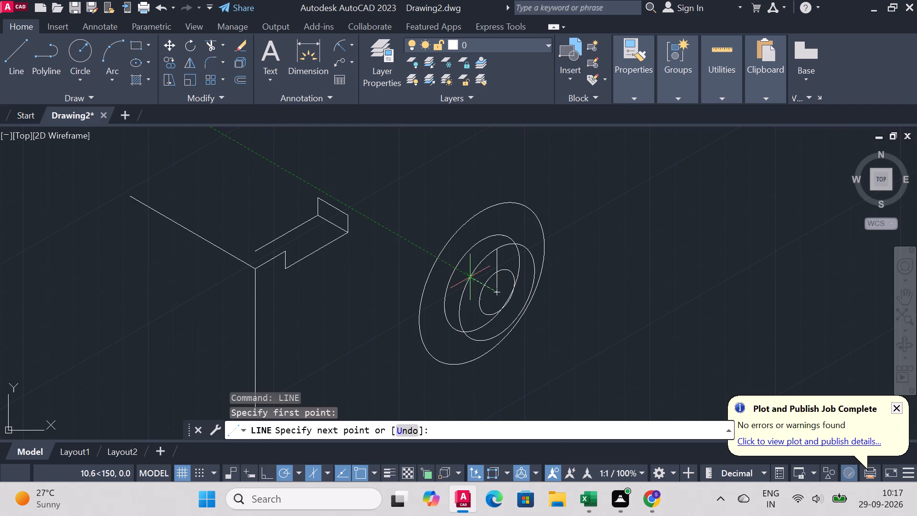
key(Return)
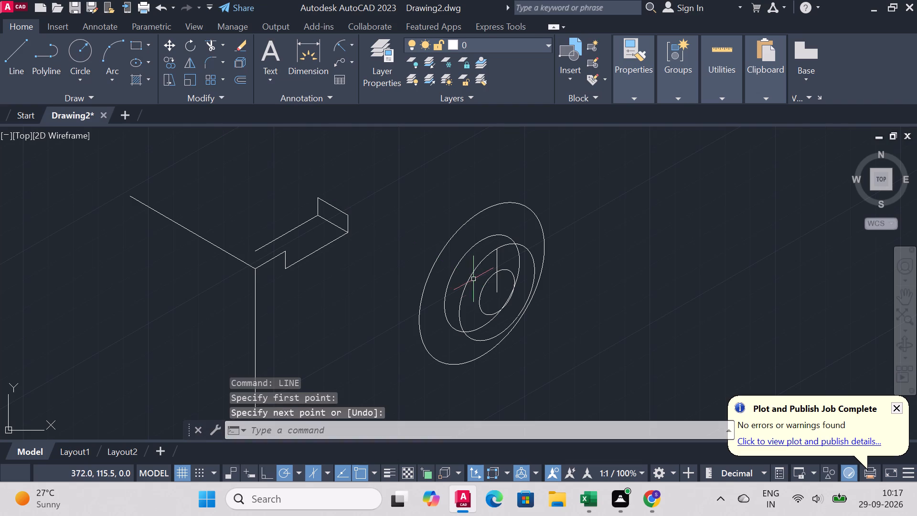
Draw a 6 mm line at 150° from the small isocircle's centre, continuing vertically up to the outer isocircle.
right_click(640, 296)
click(727, 20)
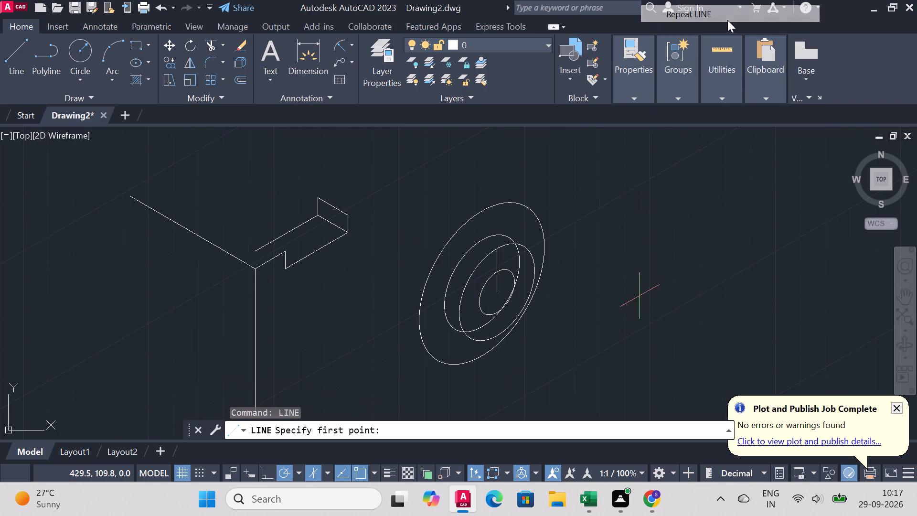
click(497, 293)
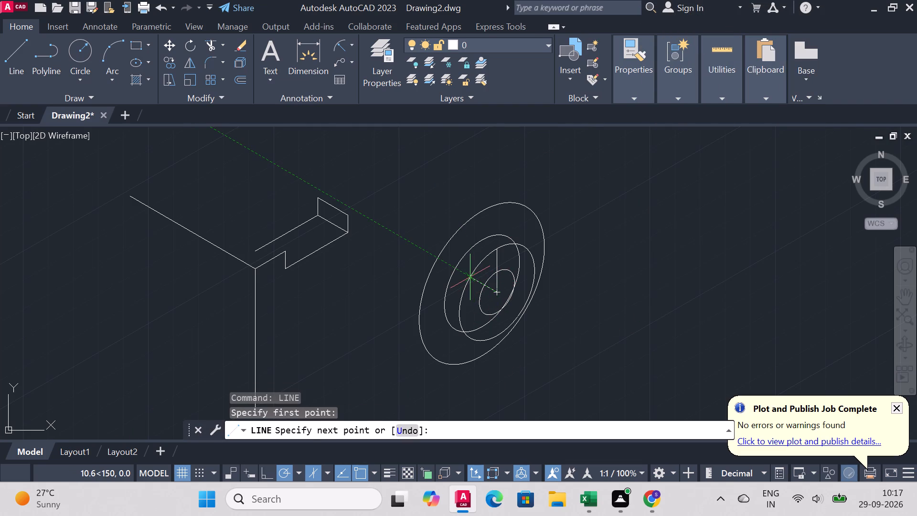
key(6)
key(Return)
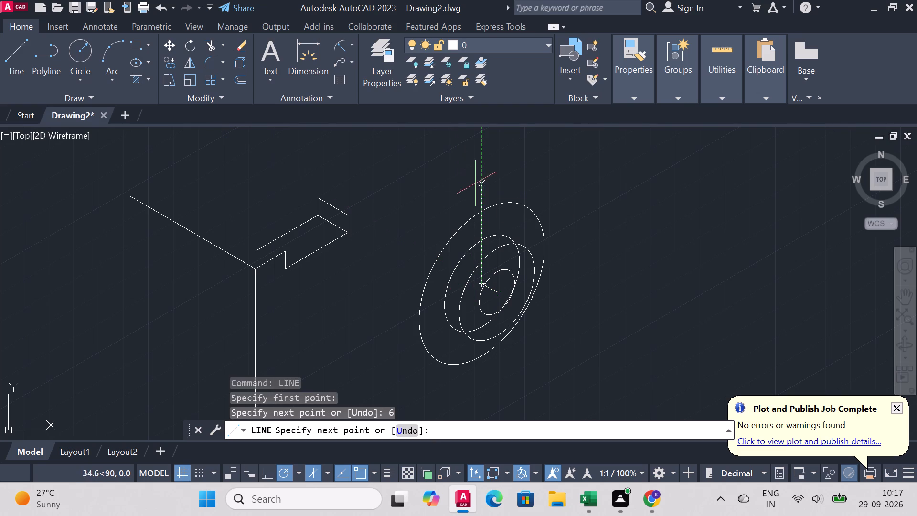
click(487, 201)
right_click(487, 202)
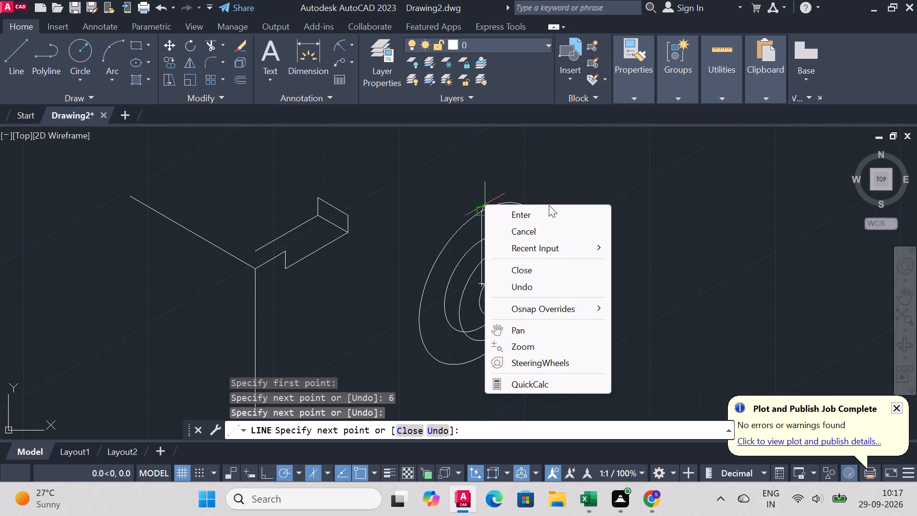
click(549, 205)
click(550, 206)
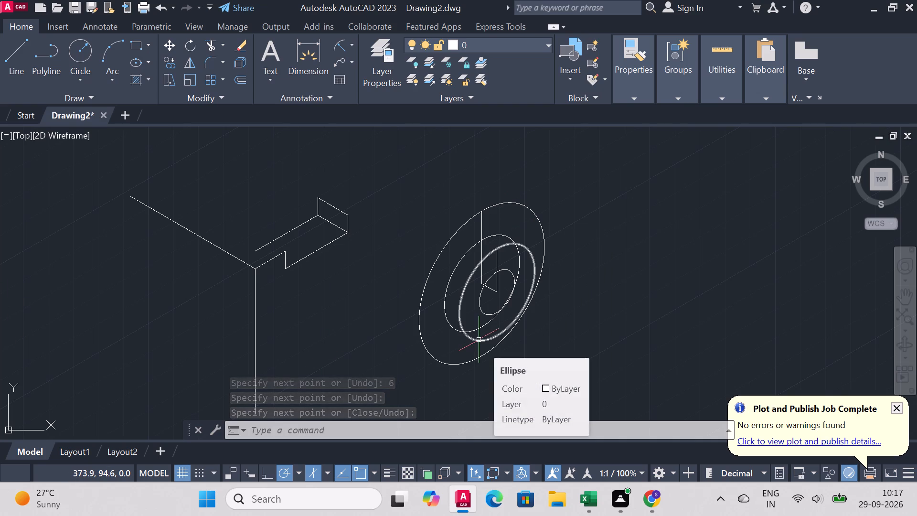
Draw a vertical line from the free end of the 6 mm centre line down to the outer isocircle's lower edge.
click(19, 61)
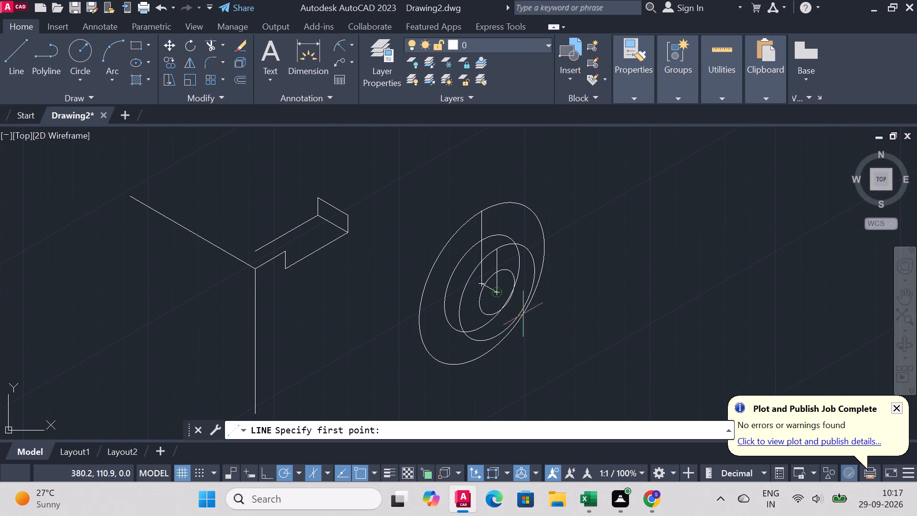
click(479, 285)
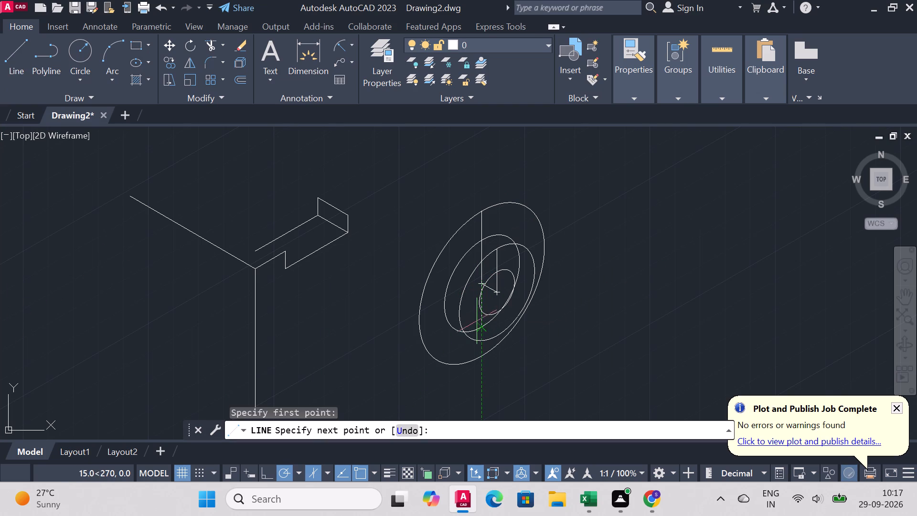
click(480, 356)
right_click(481, 356)
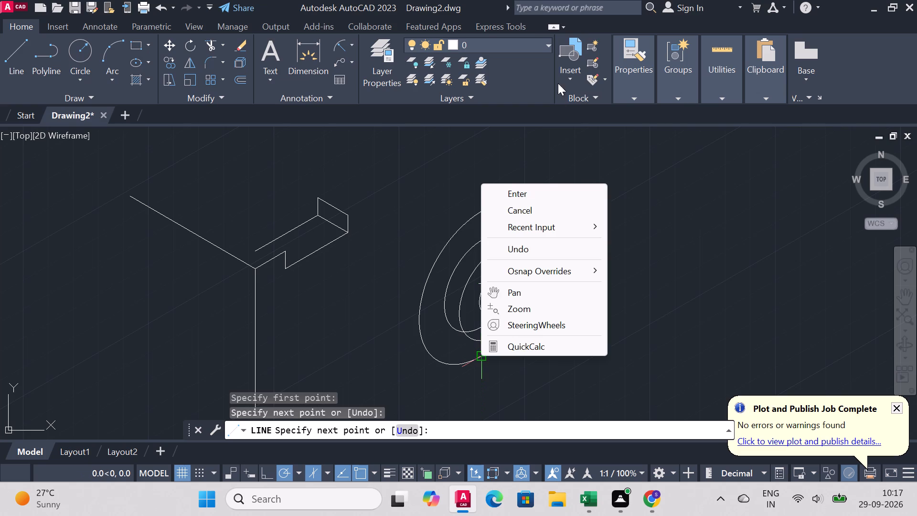
click(548, 183)
click(543, 197)
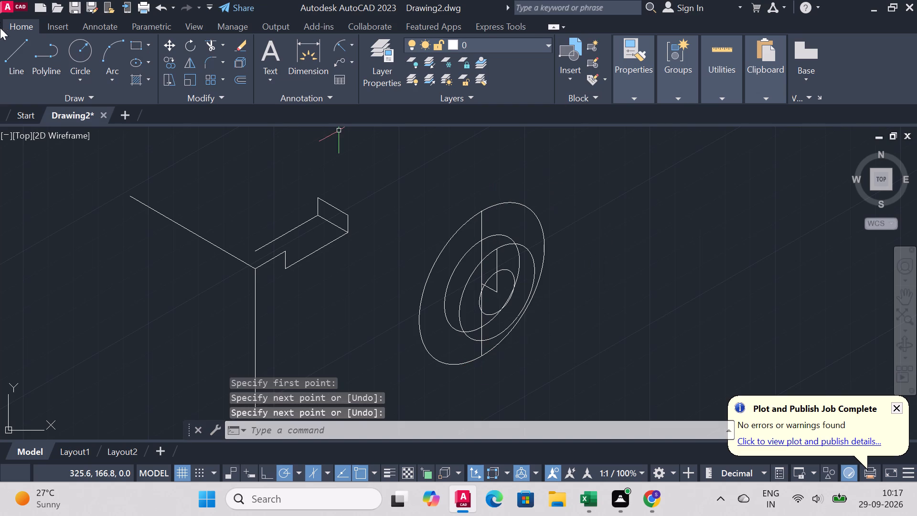
Draw a 13 mm line at 210° from the upper end of the outer isocircle's vertical line, followed by a 6 mm segment straight down.
click(9, 47)
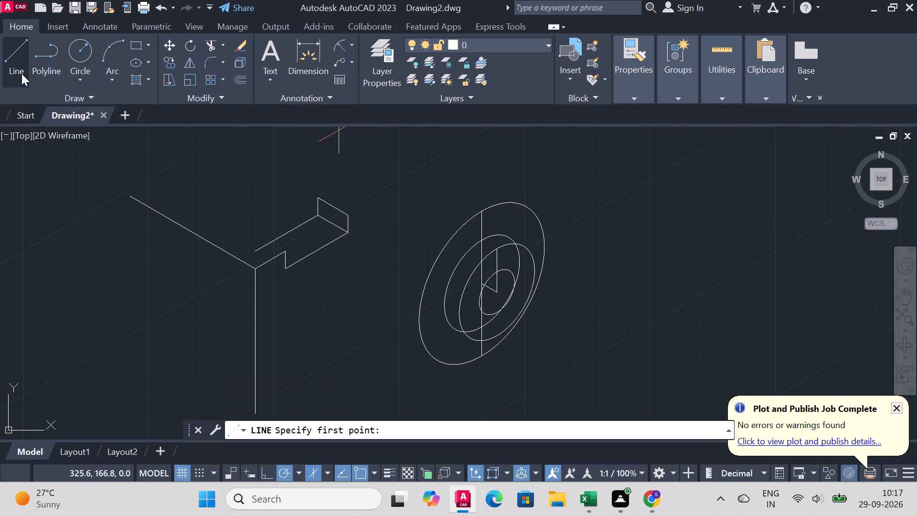
click(478, 210)
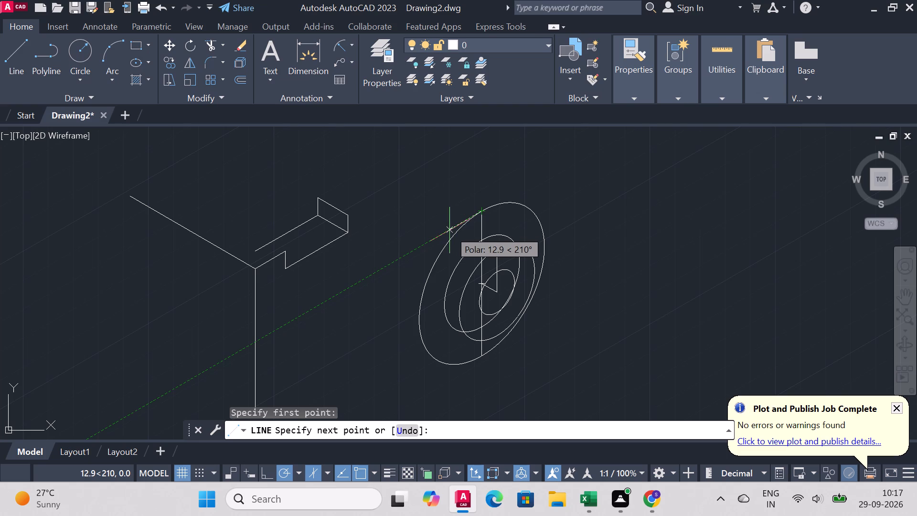
text(13)
key(Return)
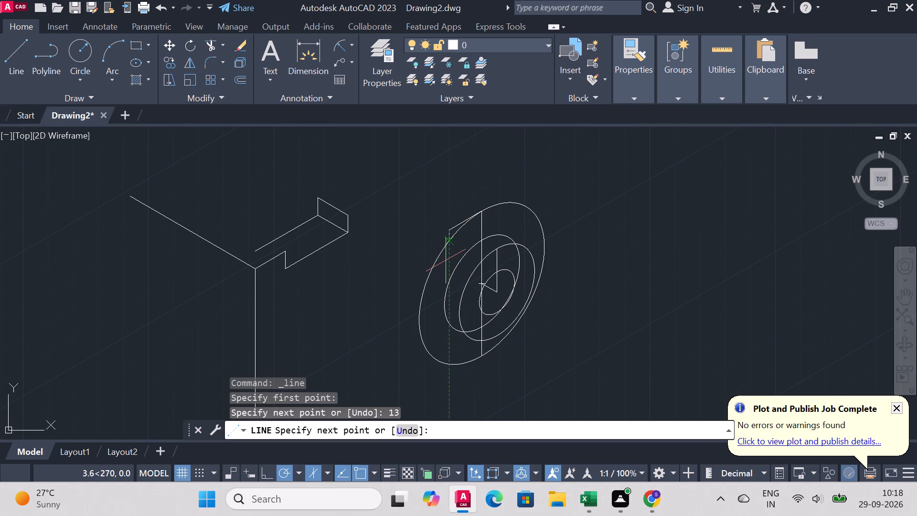
key(6)
key(Return)
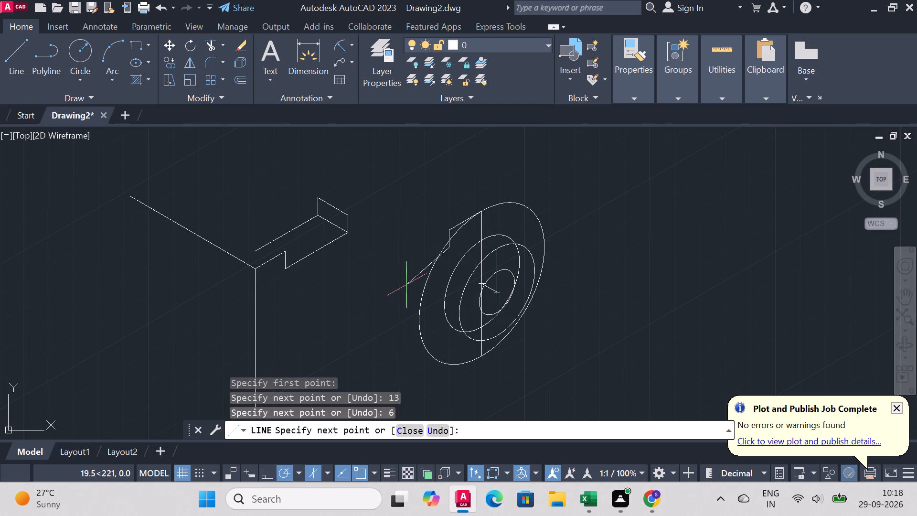
right_click(439, 259)
click(475, 269)
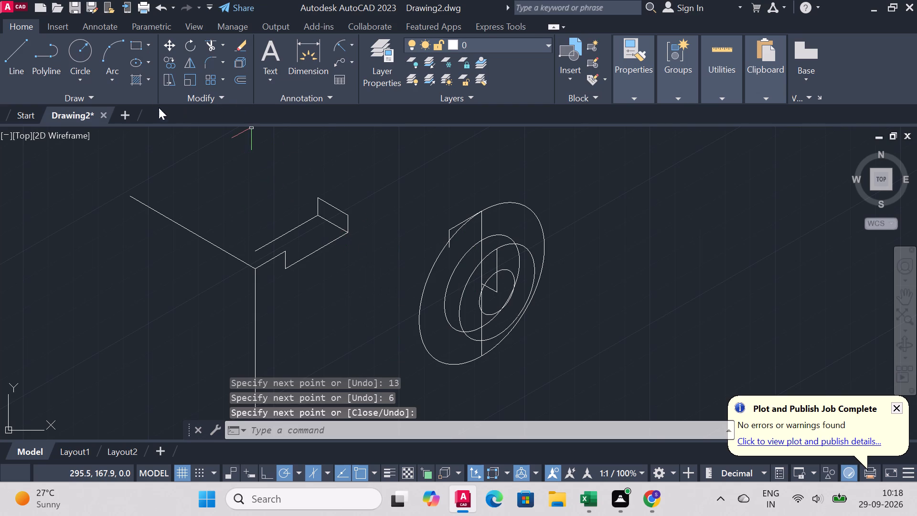
Draw a vertical line from the lower end of the 6 mm drop to just below the outer isocircle.
click(14, 52)
scroll(652, 362, up, 2)
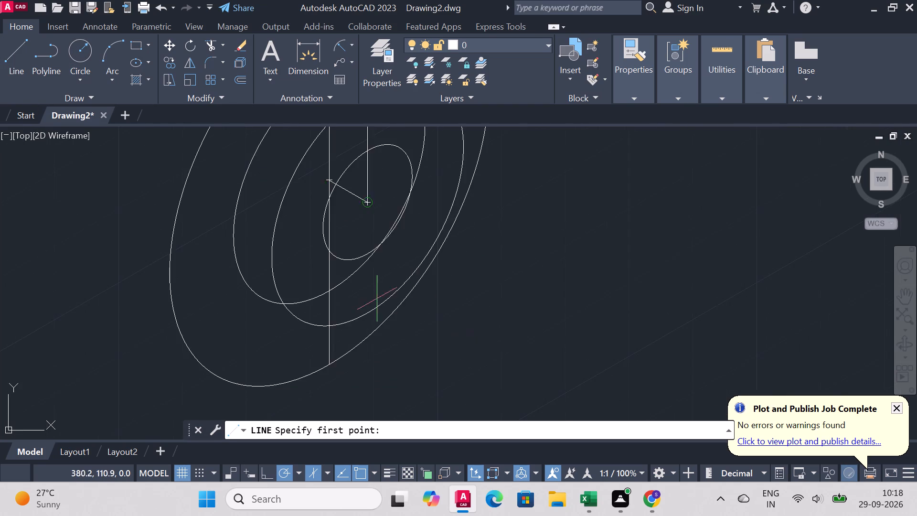
scroll(379, 301, down, 2)
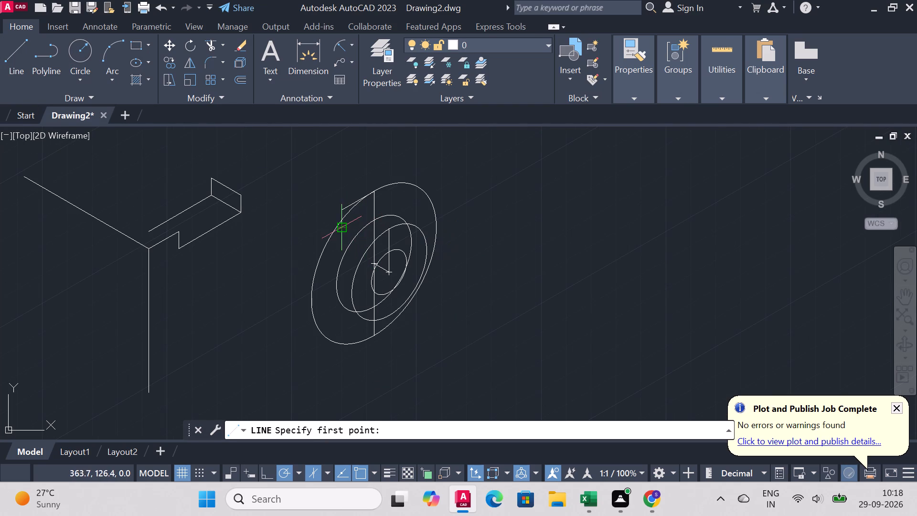
click(337, 228)
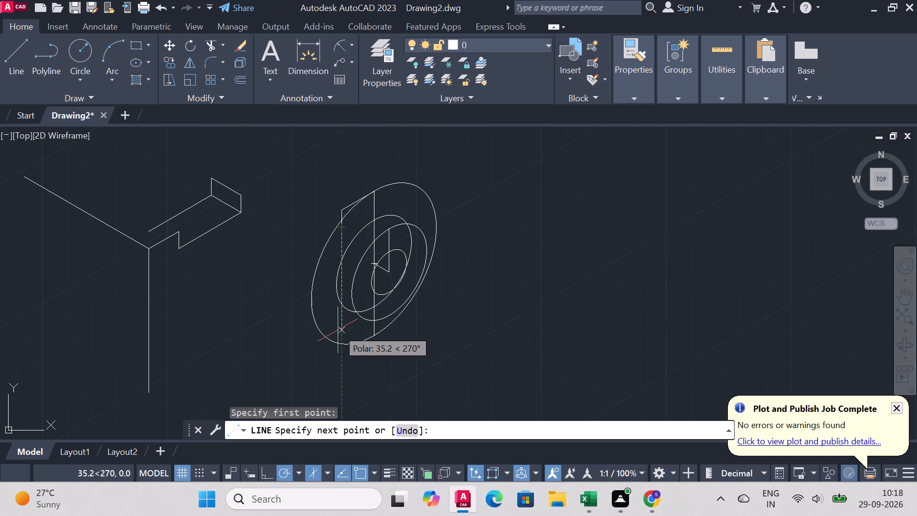
click(339, 358)
right_click(339, 358)
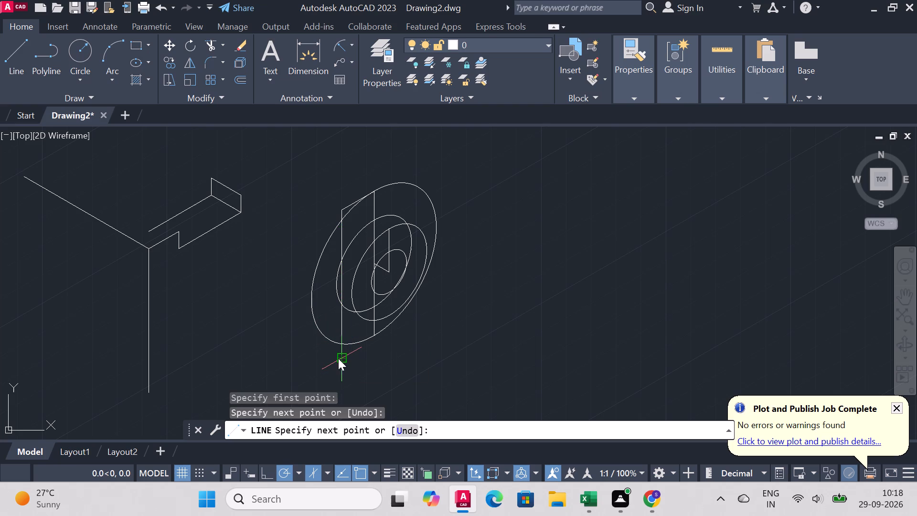
click(377, 201)
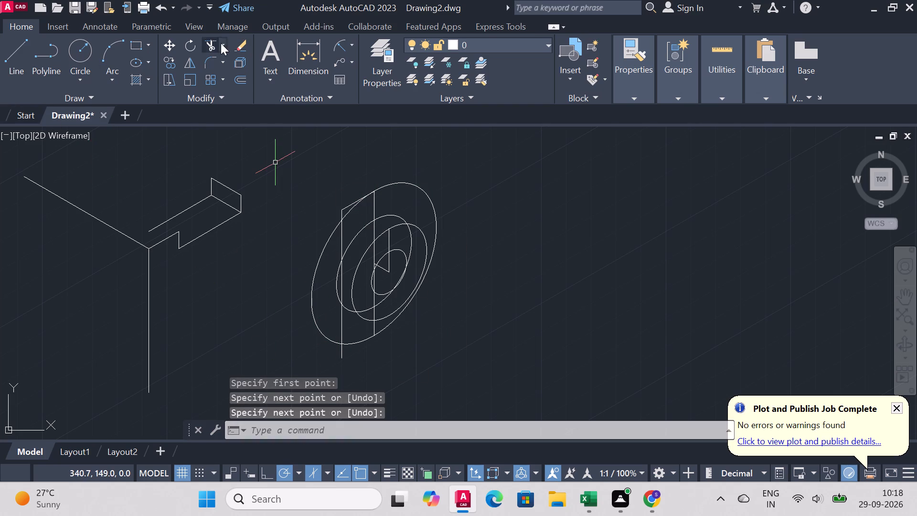
Trim the outer isocircle's portion beyond the outermost vertical line and its upper arc under the 13 mm line.
click(21, 49)
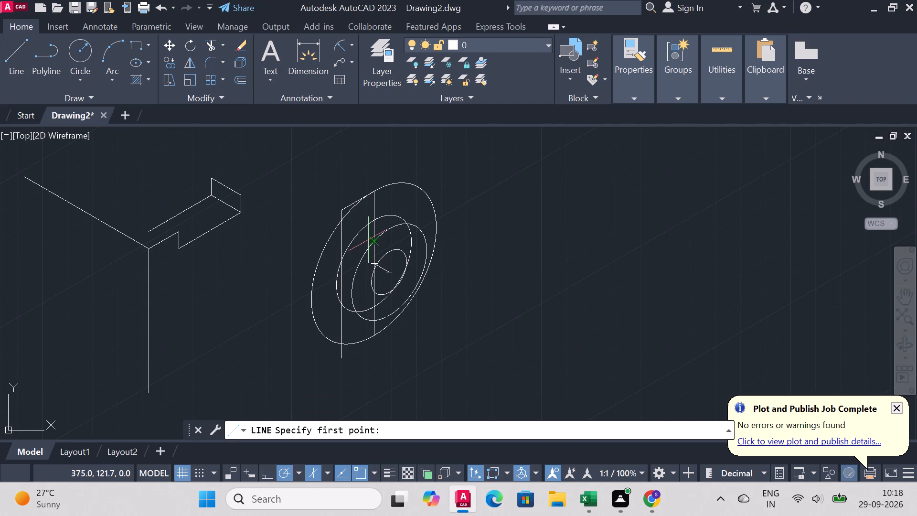
click(209, 43)
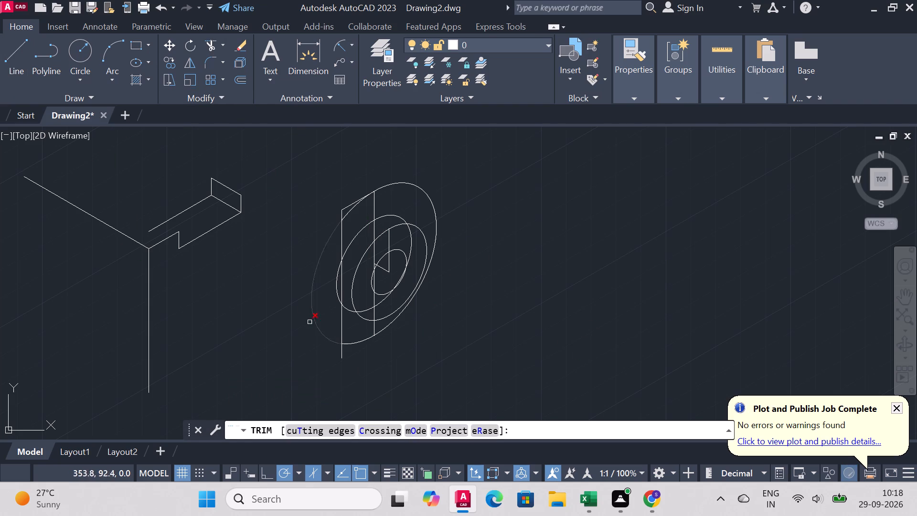
click(312, 297)
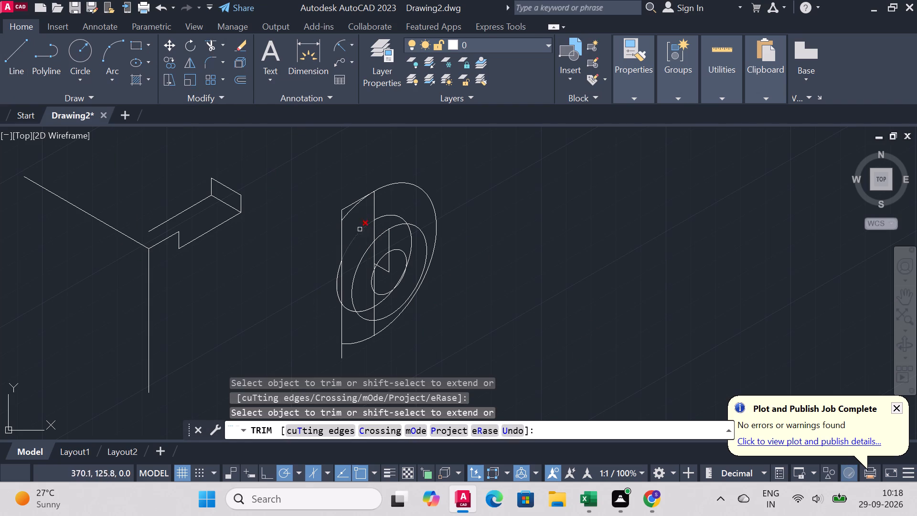
click(350, 214)
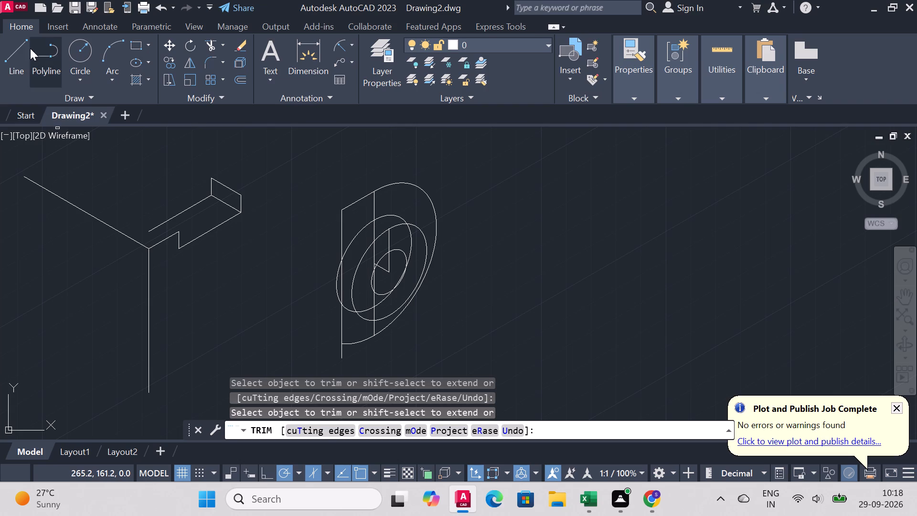
Draw a closing line from the inner vertical line's lower end on the outer isocircle to the outermost vertical line's bottom end.
click(18, 44)
click(374, 335)
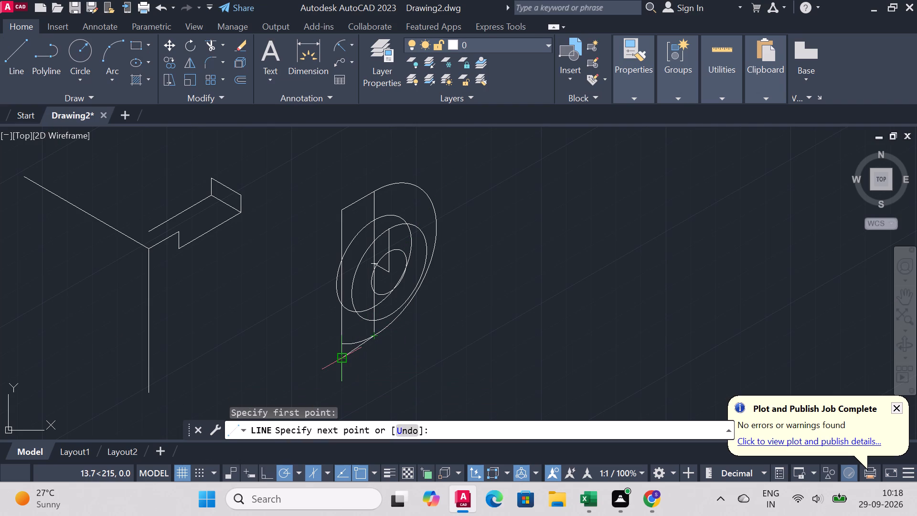
scroll(347, 357, up, 3)
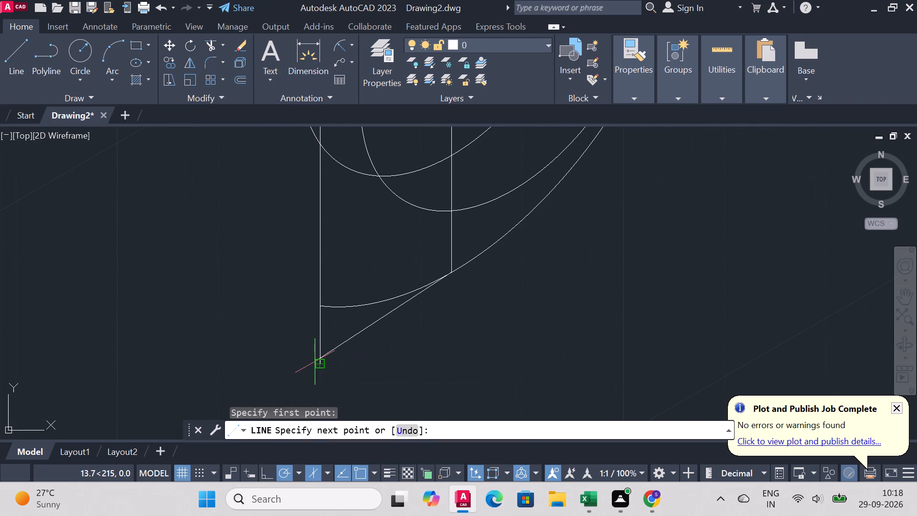
click(322, 360)
right_drag(314, 365, 308, 365)
click(377, 199)
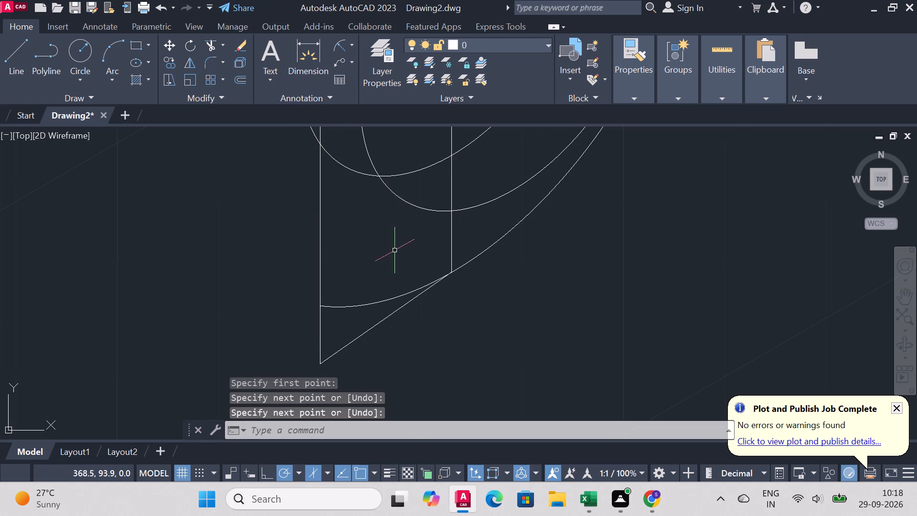
Trim the outer isocircle's leftover arc between the outermost vertical line and the inner vertical line, just above the closing line.
click(210, 46)
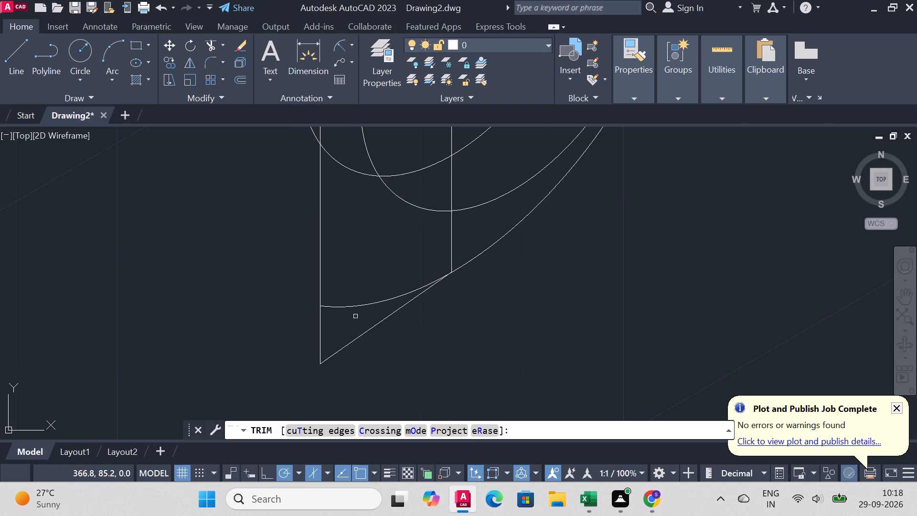
click(363, 305)
Trim away all portions of the outermost vertical line below the 6 mm drop, down to the closing line.
scroll(451, 276, down, 2)
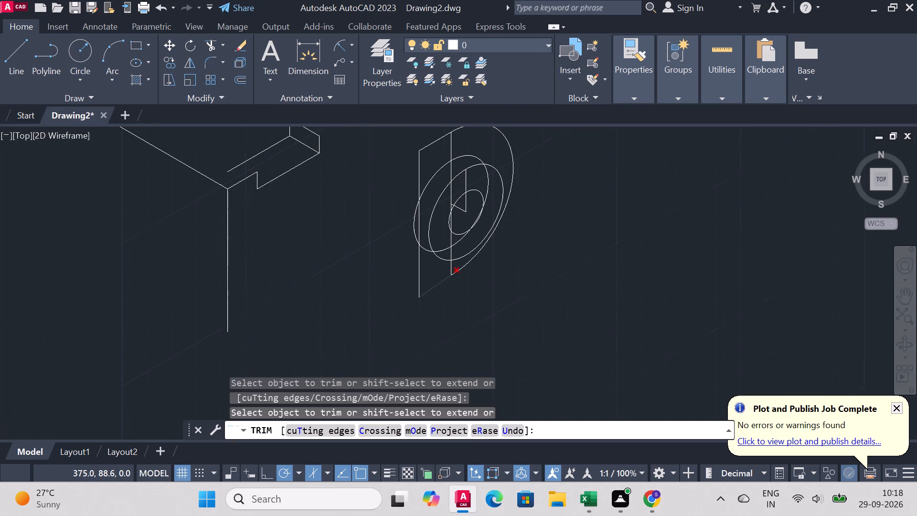
scroll(451, 276, down, 1)
scroll(417, 132, down, 1)
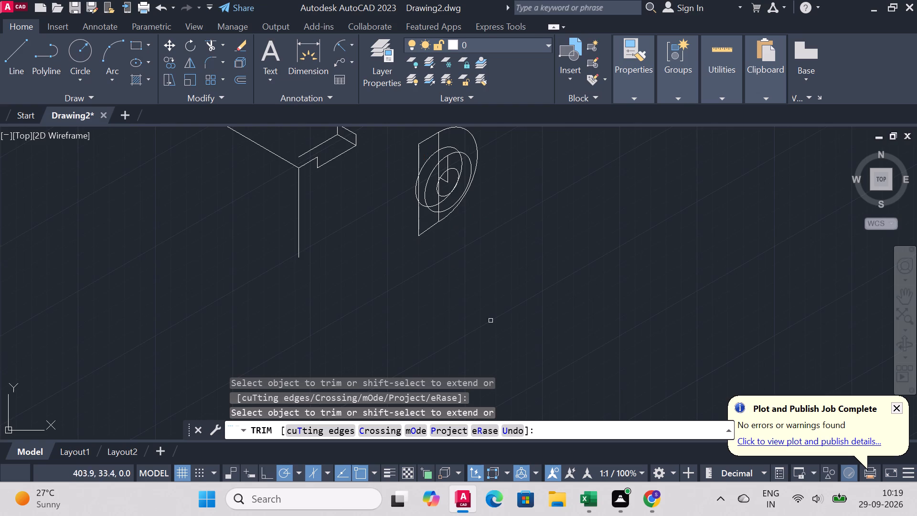
scroll(495, 291, down, 2)
scroll(481, 175, up, 2)
scroll(466, 258, down, 2)
scroll(469, 275, up, 2)
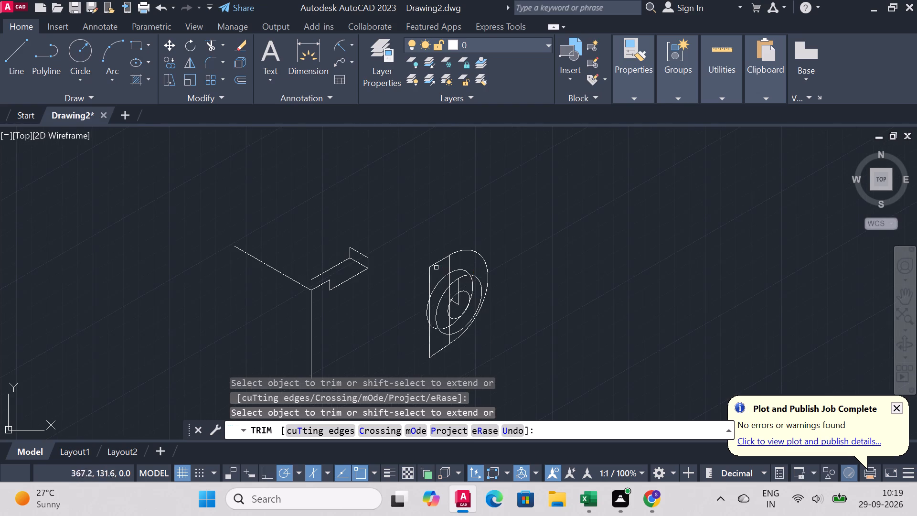
scroll(442, 260, up, 3)
scroll(451, 270, down, 2)
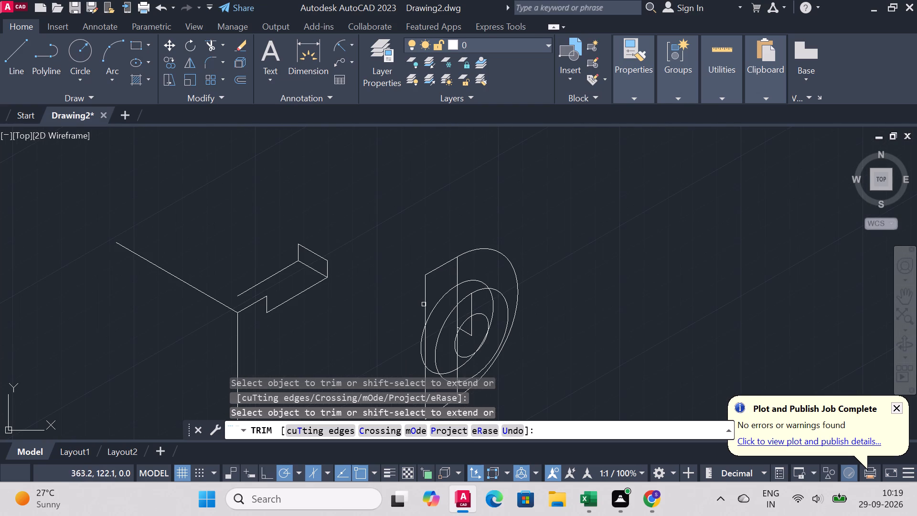
click(425, 303)
scroll(435, 302, down, 2)
scroll(423, 315, up, 3)
click(450, 326)
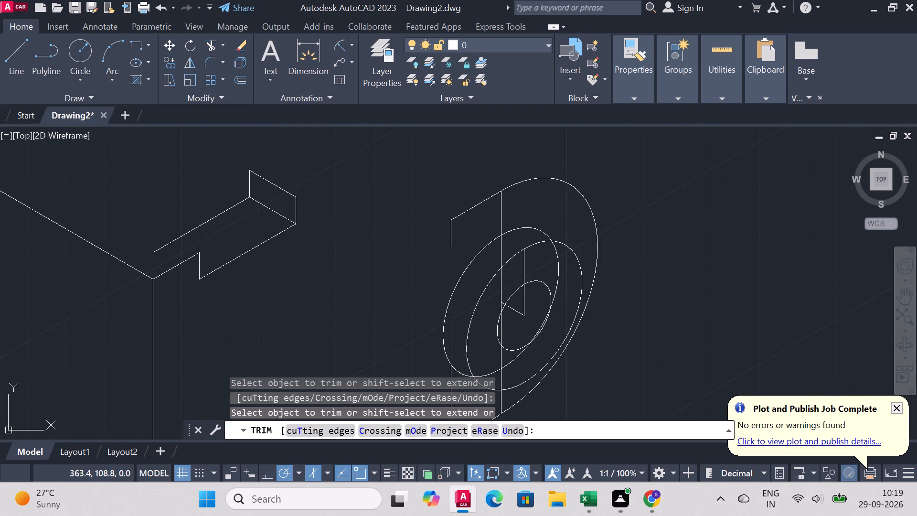
scroll(469, 314, down, 2)
scroll(461, 324, up, 3)
scroll(480, 303, down, 3)
scroll(471, 340, up, 1)
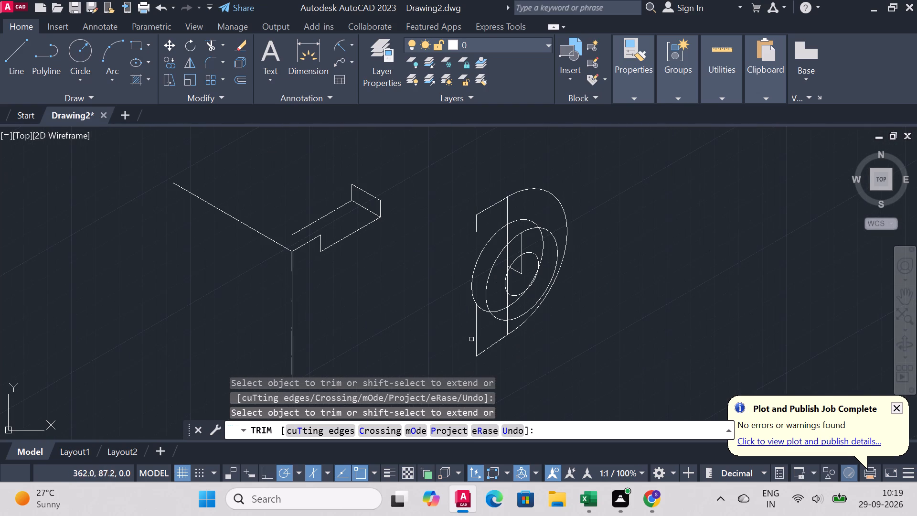
click(476, 328)
right_click(661, 234)
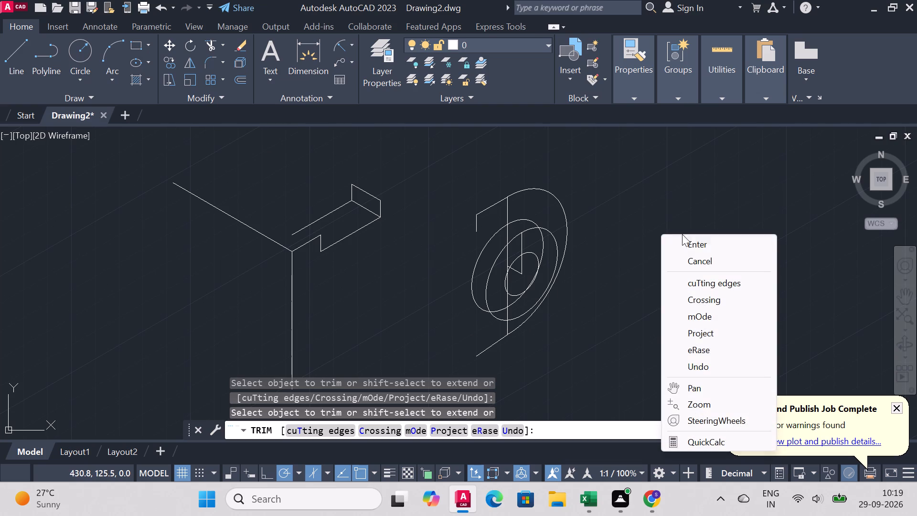
click(705, 247)
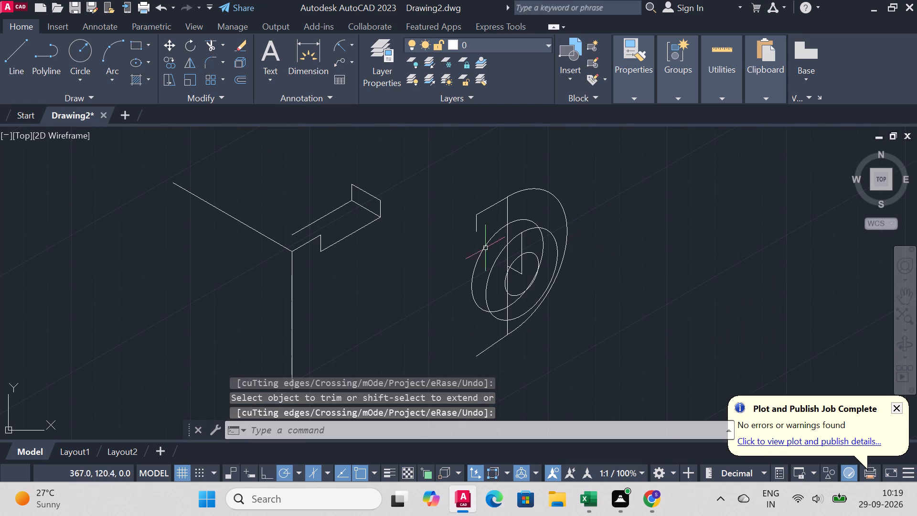
Delete the construction lines inside the isocircles: both inner vertical segments, the centre vertical line and the short slanted centre line.
click(509, 215)
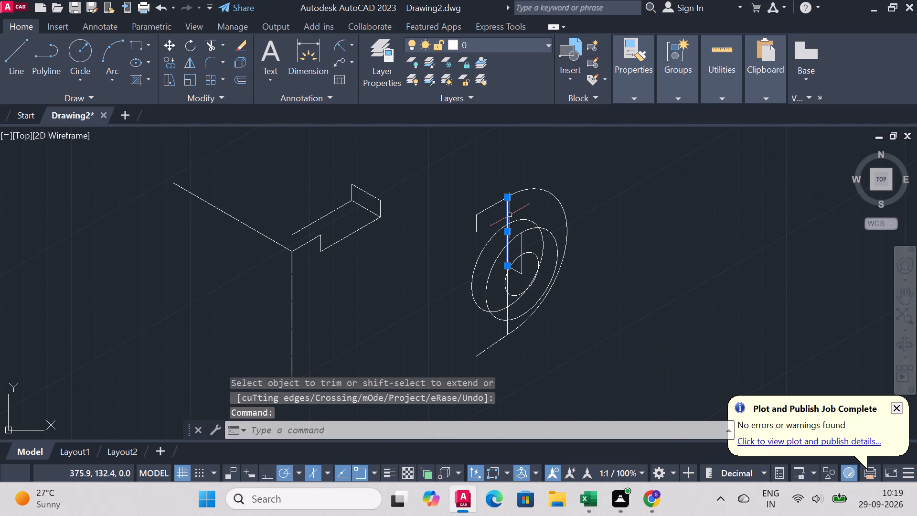
key(Delete)
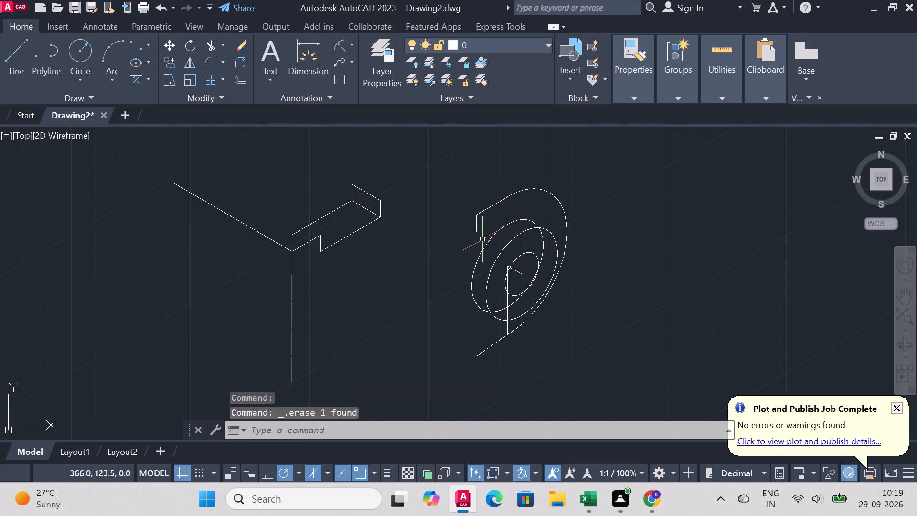
scroll(583, 273, up, 3)
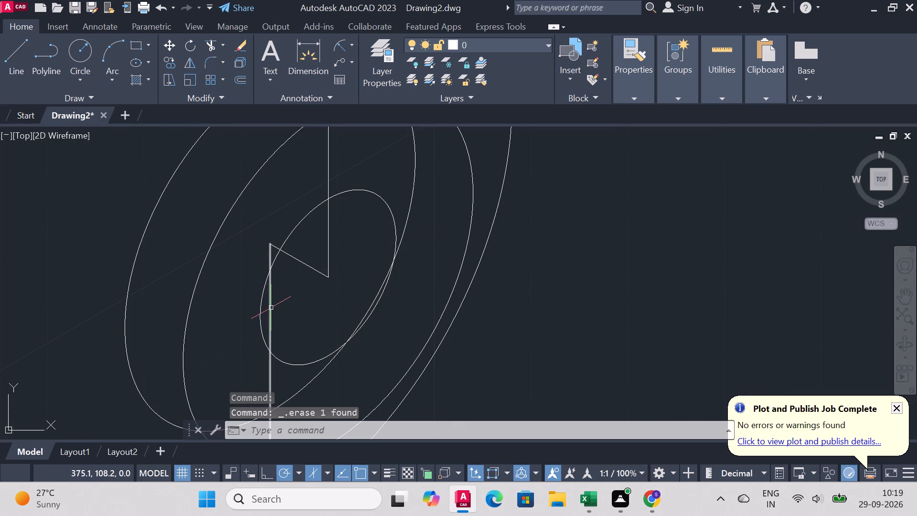
click(271, 308)
key(Delete)
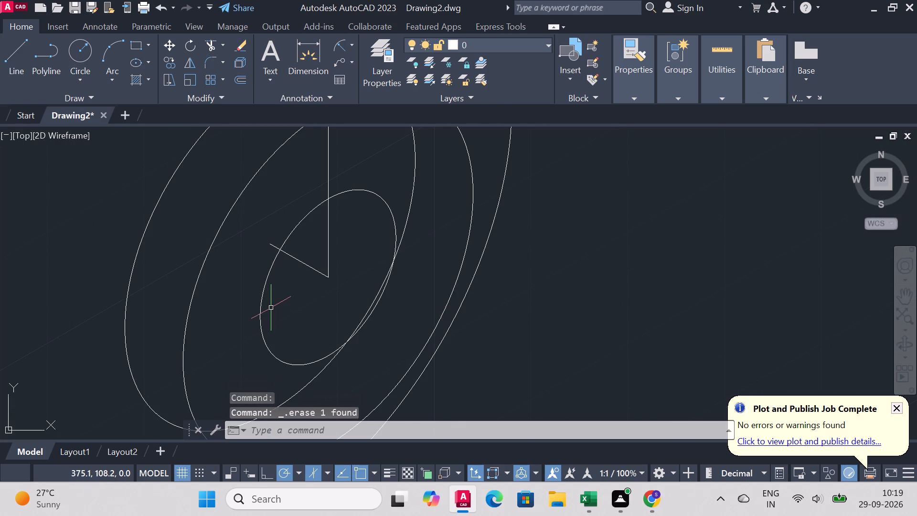
scroll(477, 128, down, 2)
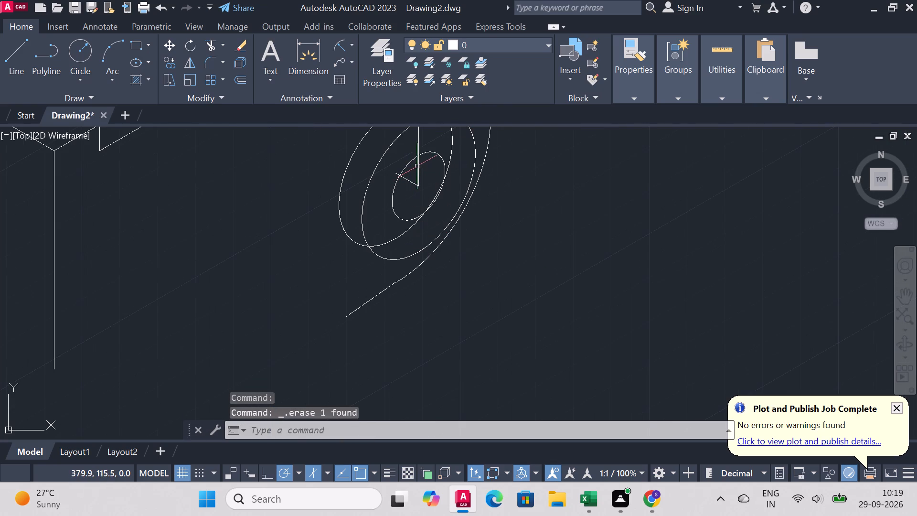
click(417, 166)
key(Delete)
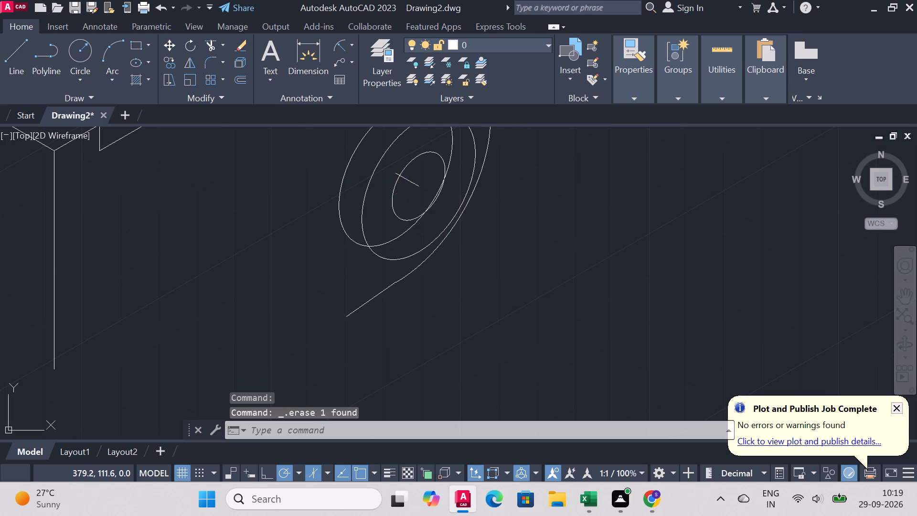
click(414, 183)
key(Delete)
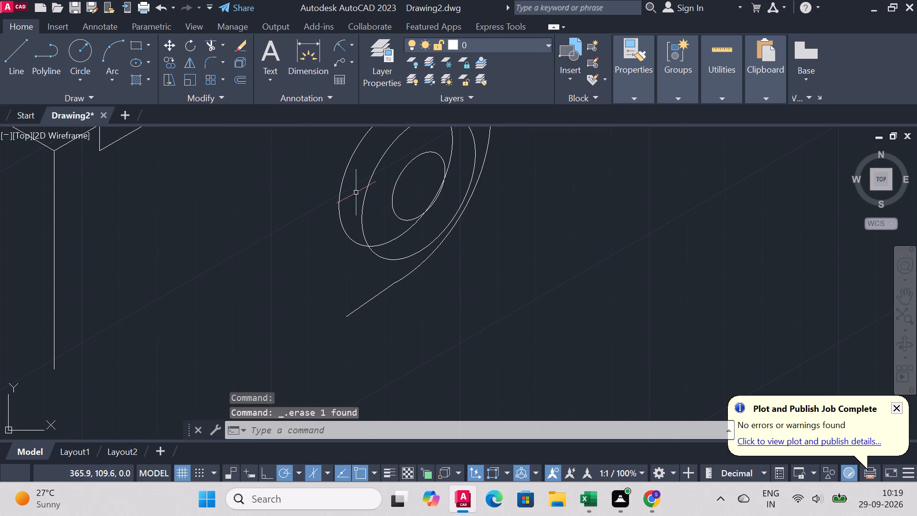
Move the rounded plate profile with its isocircles from its 6 mm drop's top corner to the front upper corner of the notched block's end face.
scroll(469, 220, down, 4)
scroll(480, 216, up, 2)
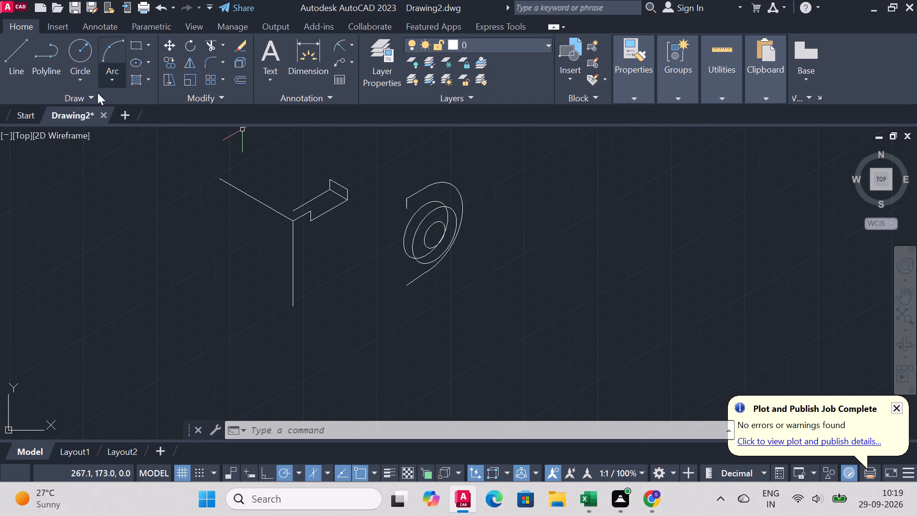
click(164, 51)
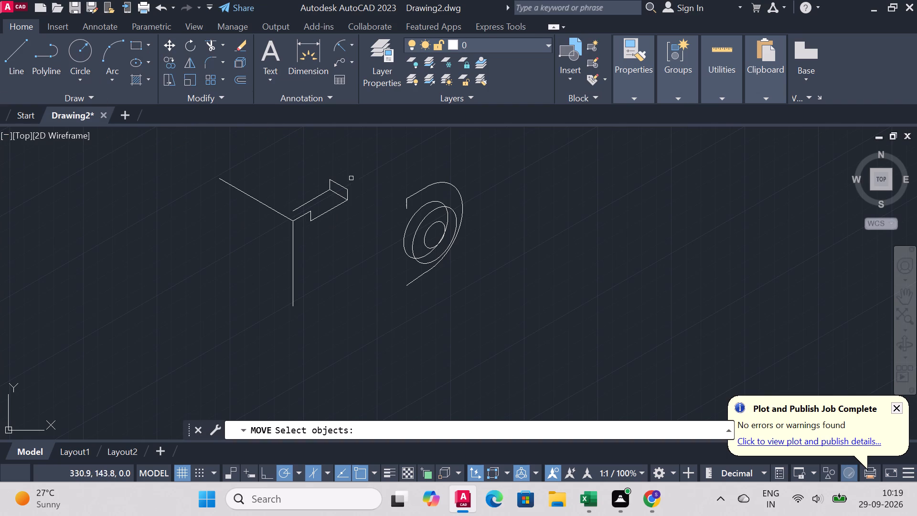
click(378, 158)
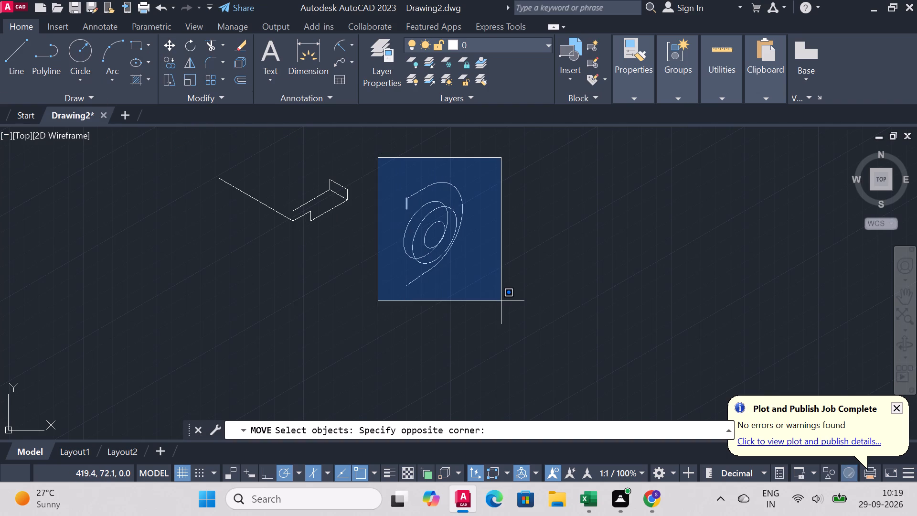
click(501, 301)
scroll(439, 250, up, 1)
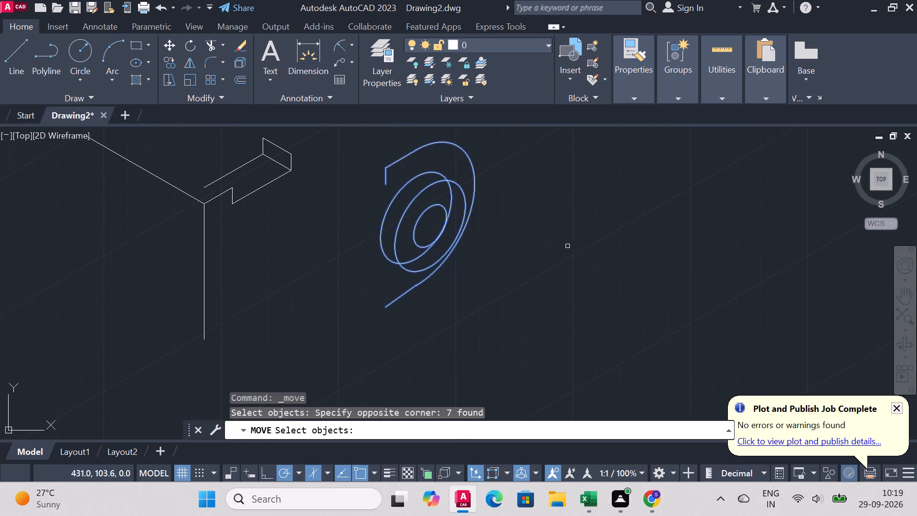
right_click(568, 246)
click(385, 167)
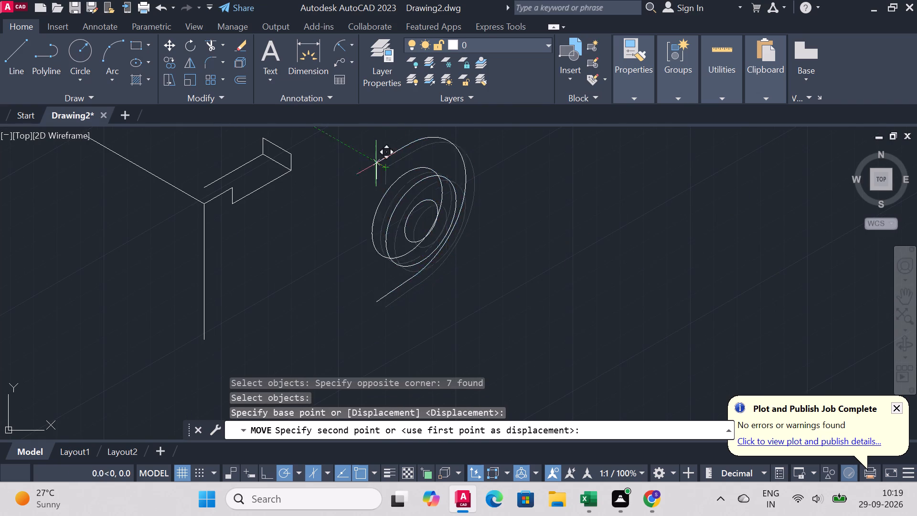
click(290, 153)
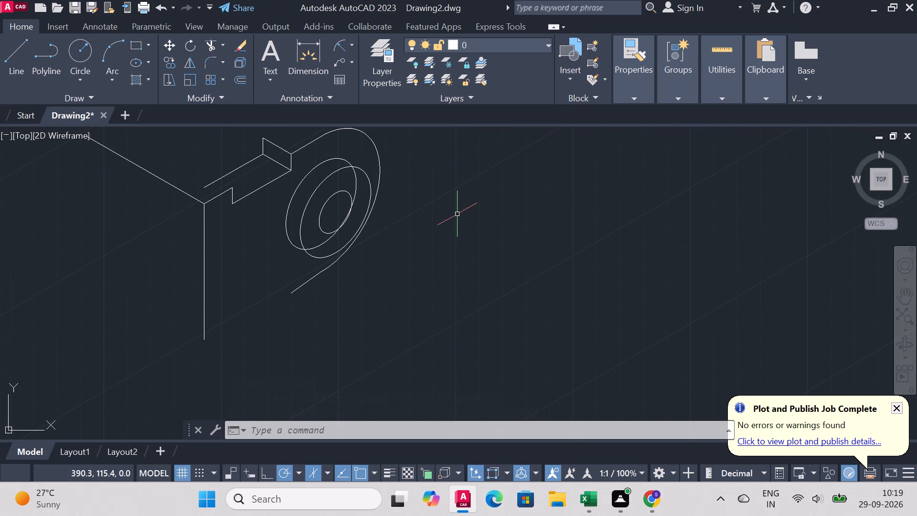
Trim the rear isocircle's hidden arcs lying behind the front isocircle and across the small hole.
click(205, 43)
scroll(350, 155, up, 2)
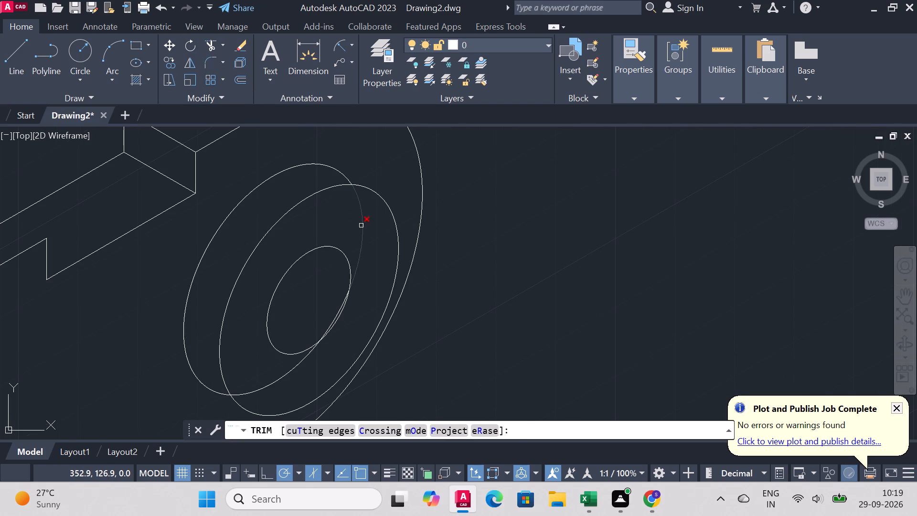
click(361, 226)
click(295, 367)
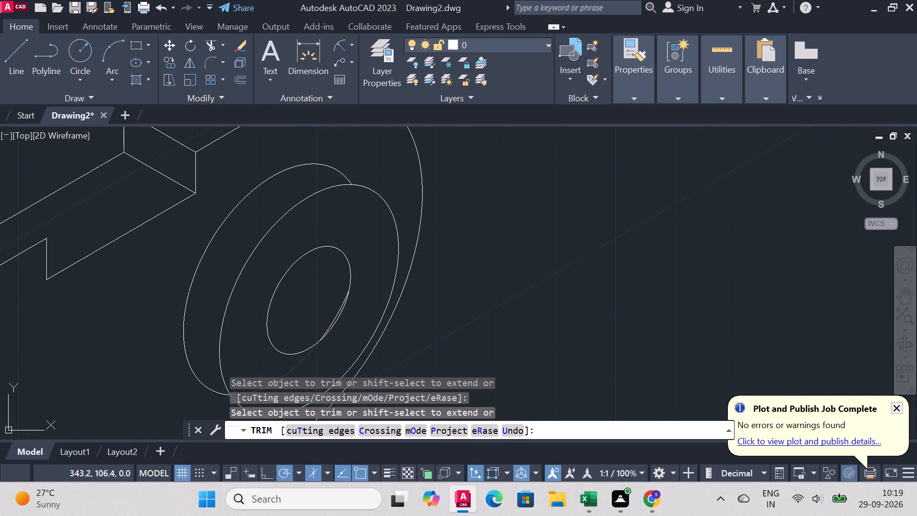
click(331, 322)
scroll(442, 243, down, 2)
scroll(405, 326, up, 2)
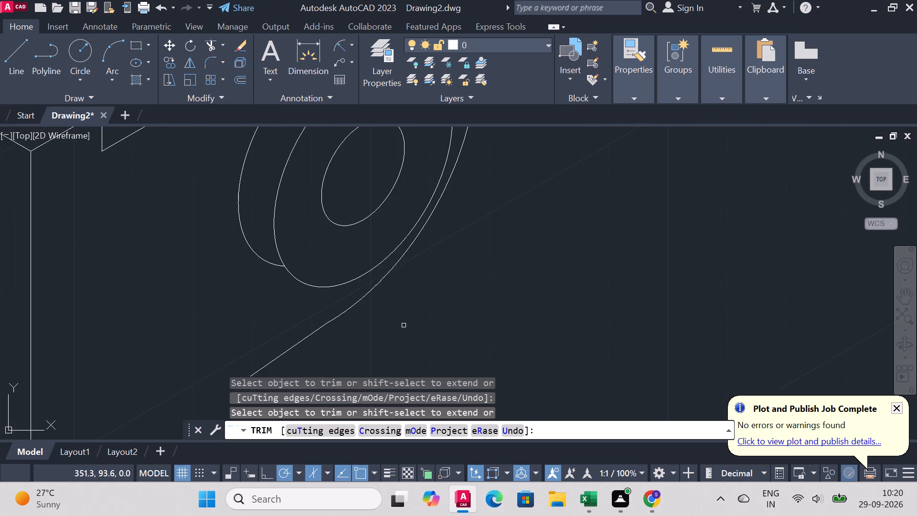
scroll(570, 312, down, 3)
right_click(606, 249)
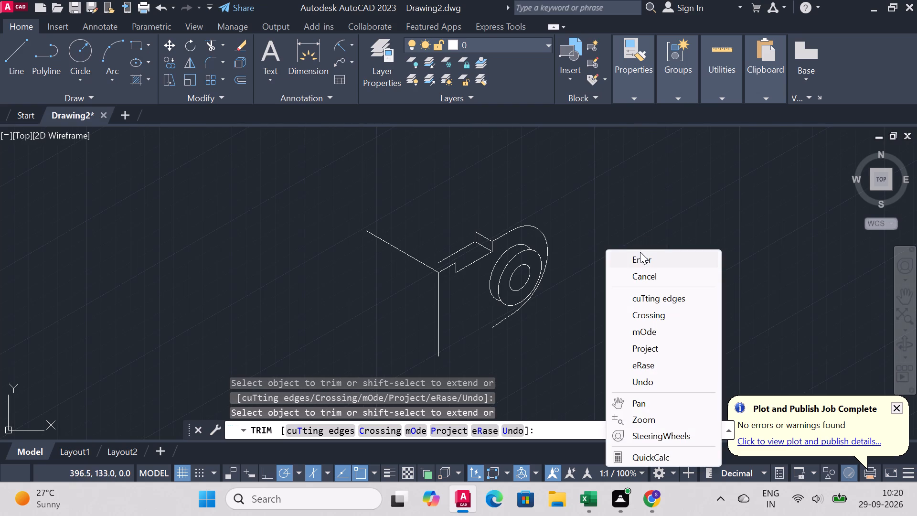
click(640, 255)
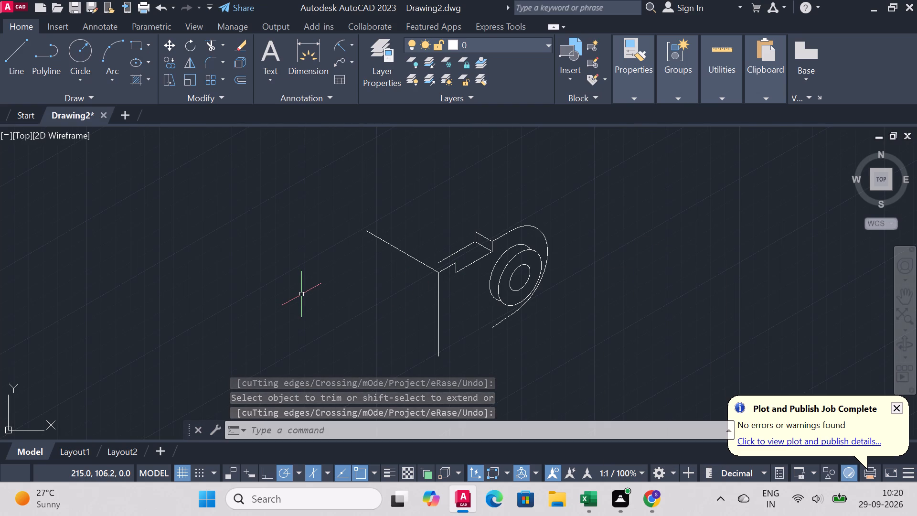
Copy the plate's outer arc, upper line and lower closing line from the end face's front upper corner to its rear upper corner.
click(175, 48)
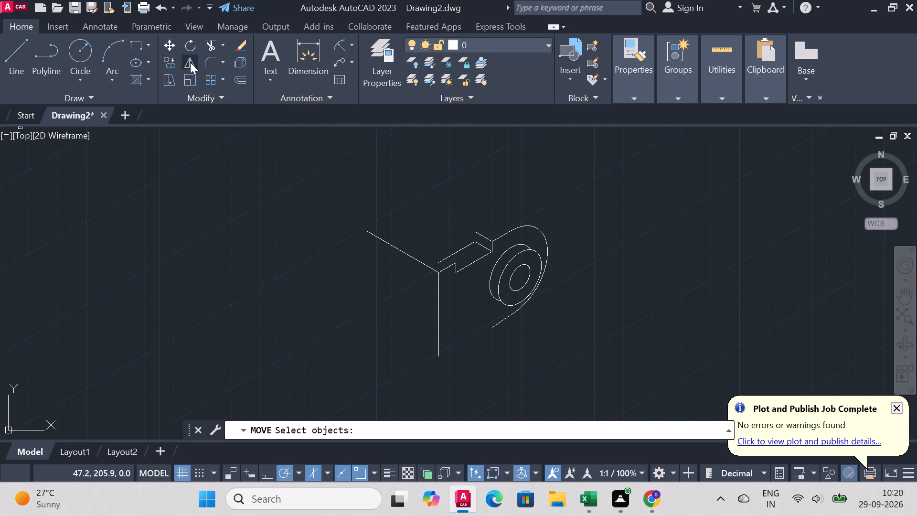
click(173, 60)
scroll(764, 305, up, 2)
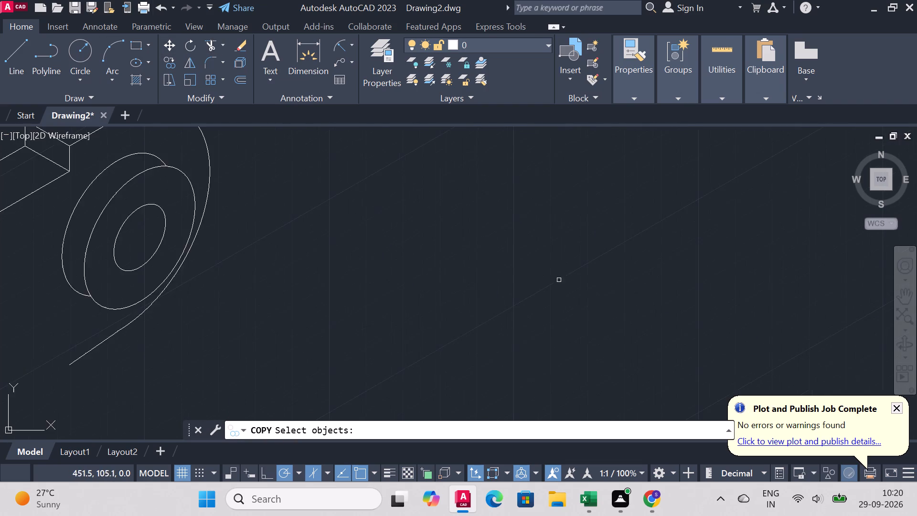
scroll(394, 240, down, 3)
scroll(395, 214, up, 2)
click(274, 223)
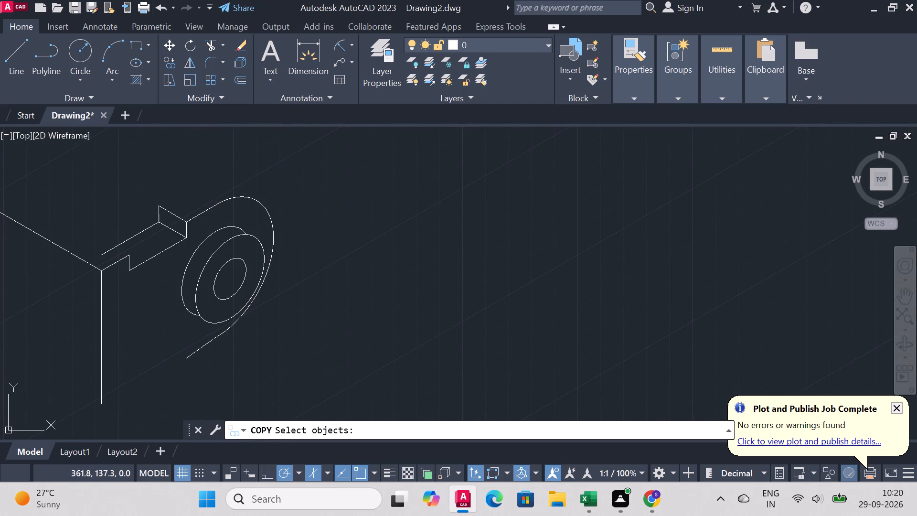
click(196, 218)
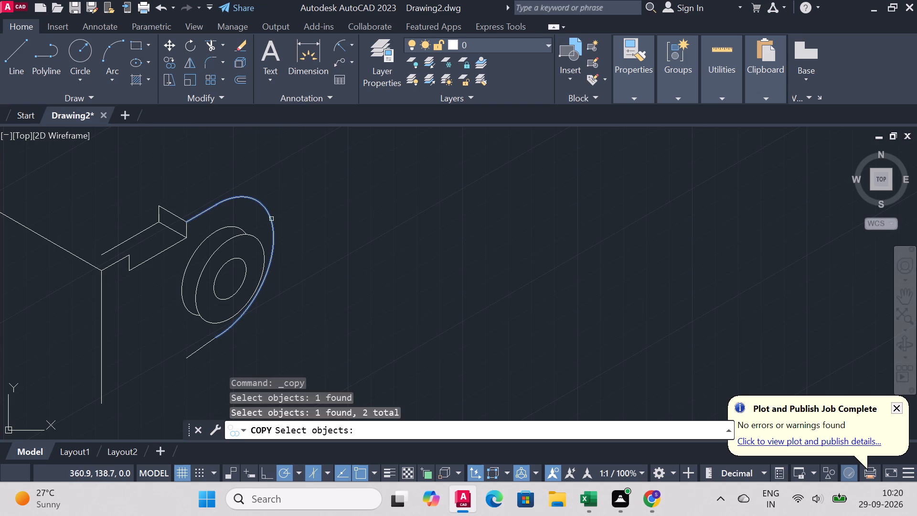
click(200, 349)
right_click(373, 276)
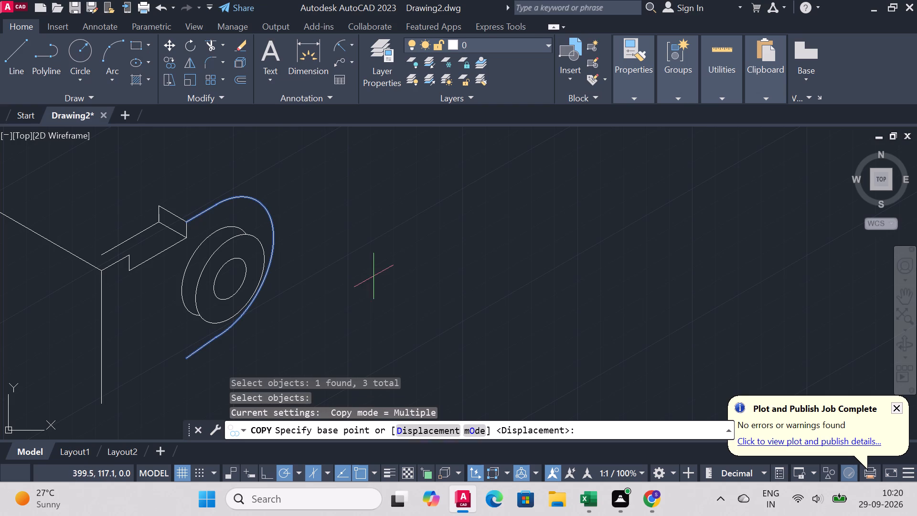
click(182, 225)
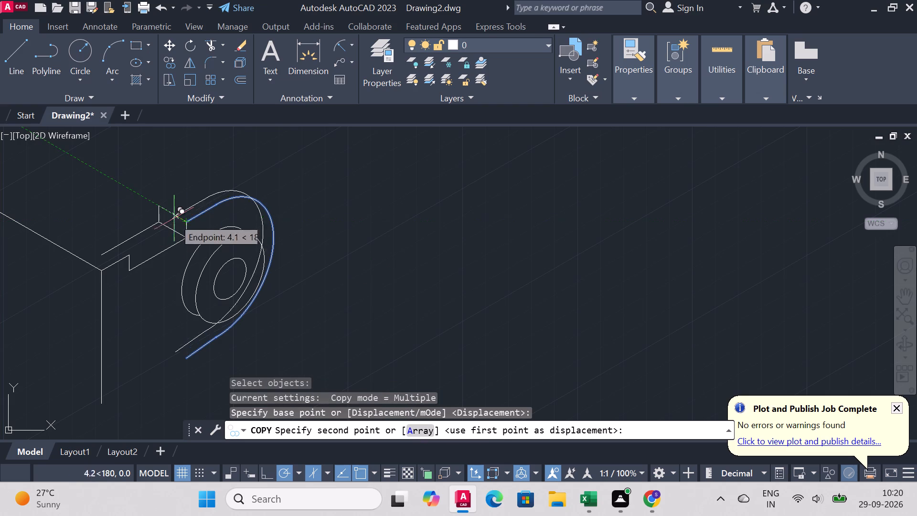
click(162, 209)
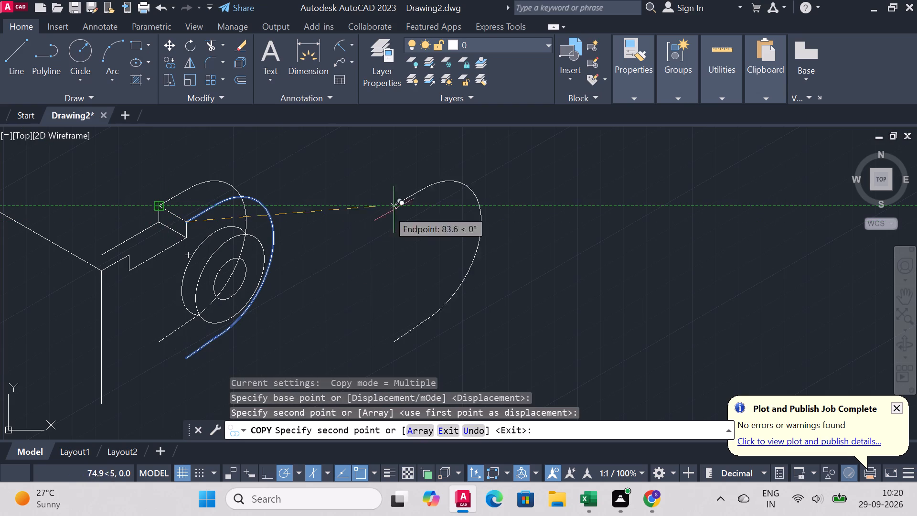
right_click(421, 208)
click(484, 215)
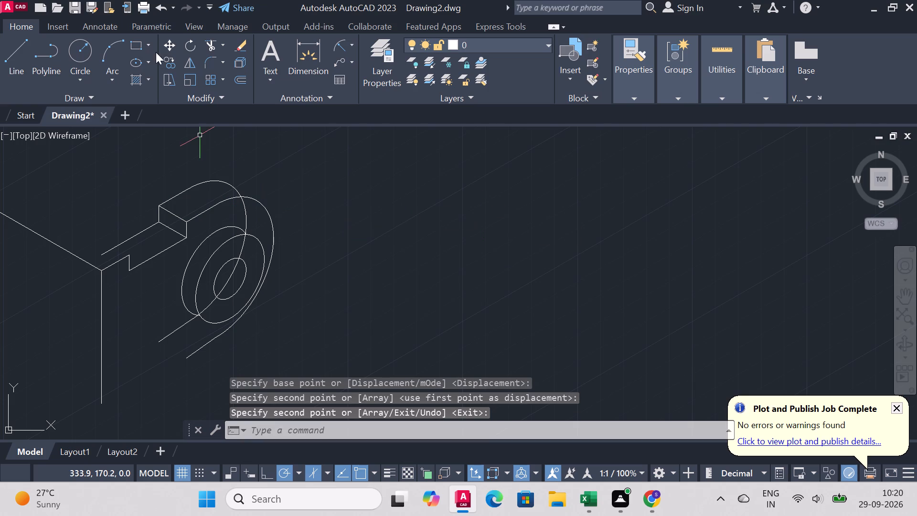
Trim the copied rear plate outline's hidden portions behind the front face, including across the isocircles and its lower closing line.
click(212, 45)
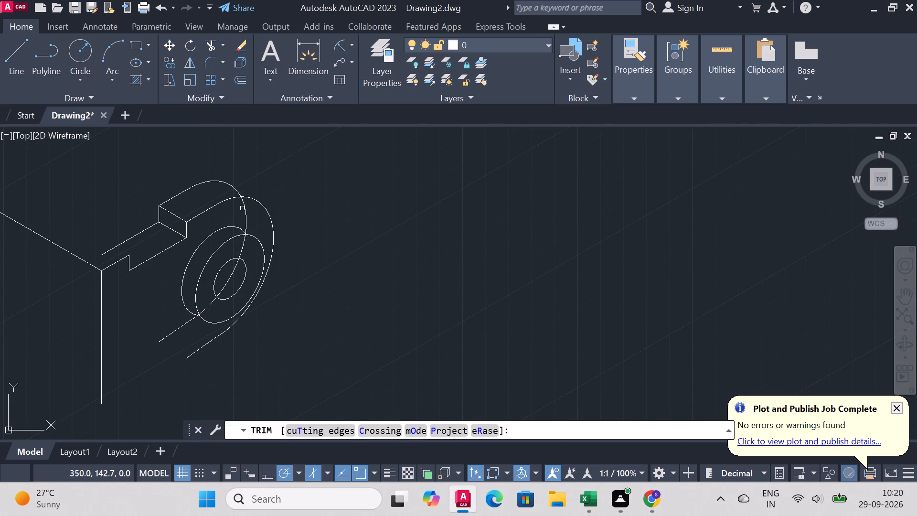
click(242, 208)
click(241, 246)
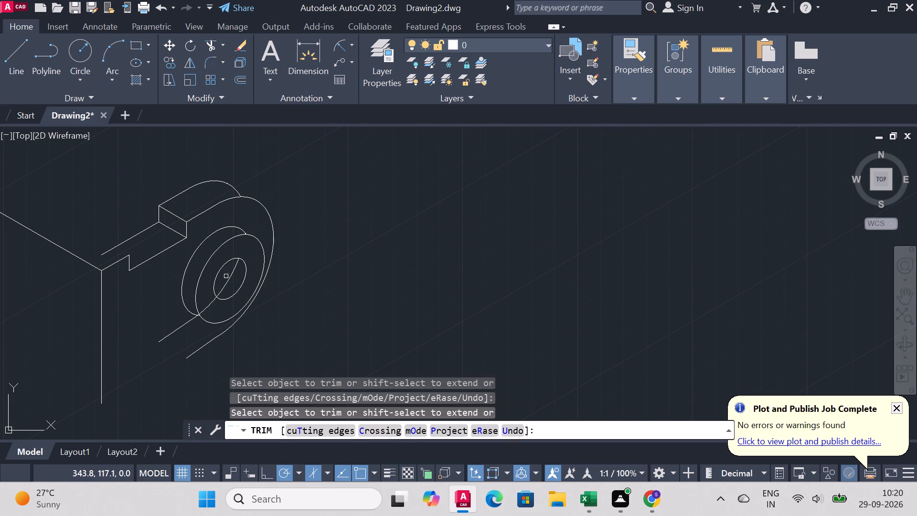
click(227, 279)
click(209, 304)
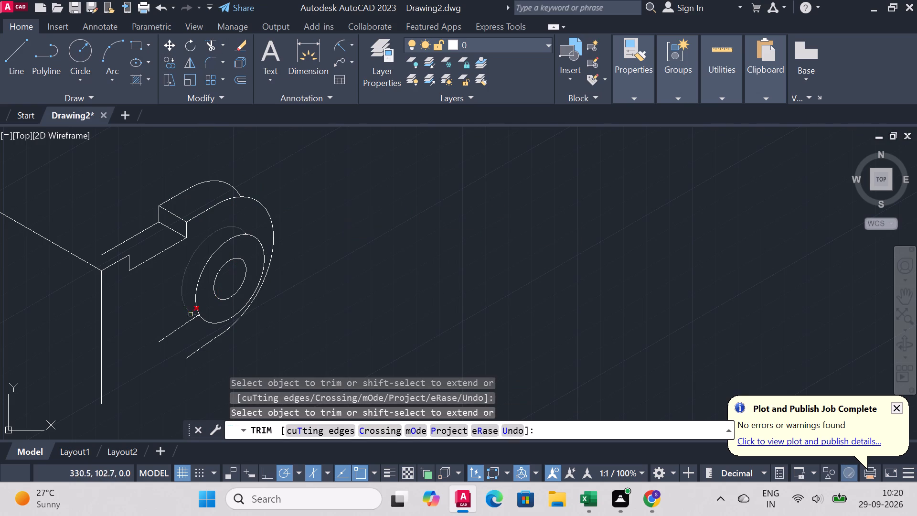
click(180, 324)
click(192, 322)
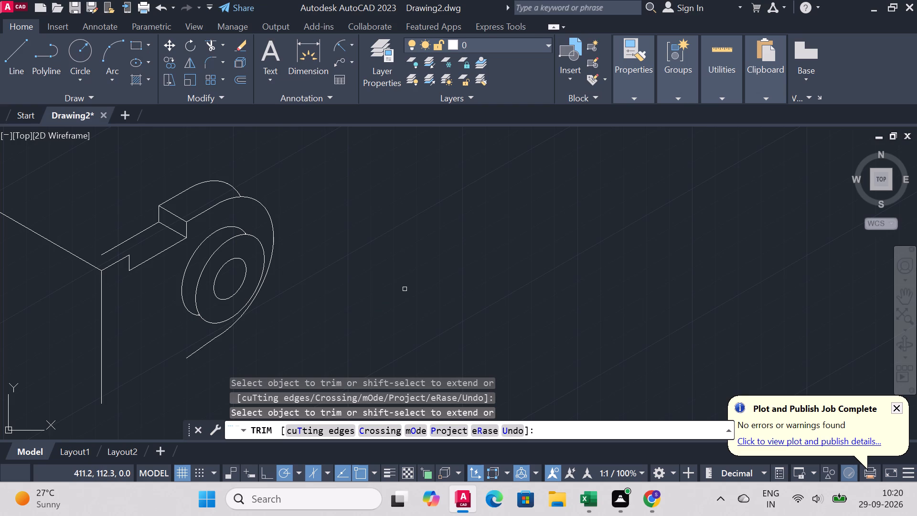
From the free end of the plate's lower closing line, draw a 6 mm vertical line upward.
scroll(384, 271, down, 1)
scroll(192, 319, up, 1)
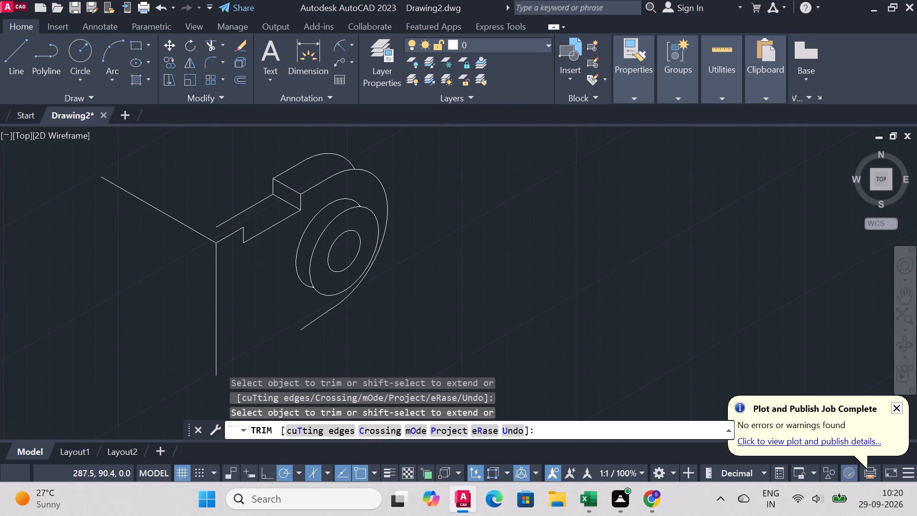
click(1, 59)
click(8, 60)
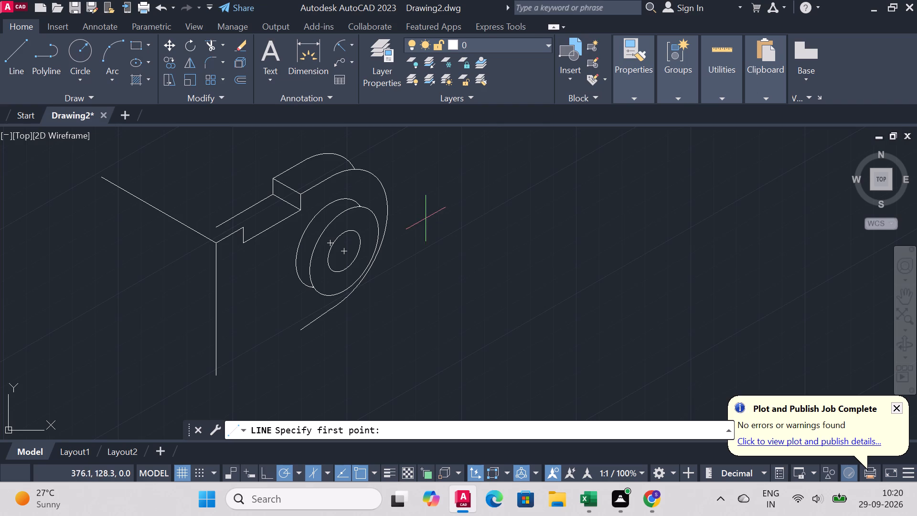
scroll(382, 333, up, 1)
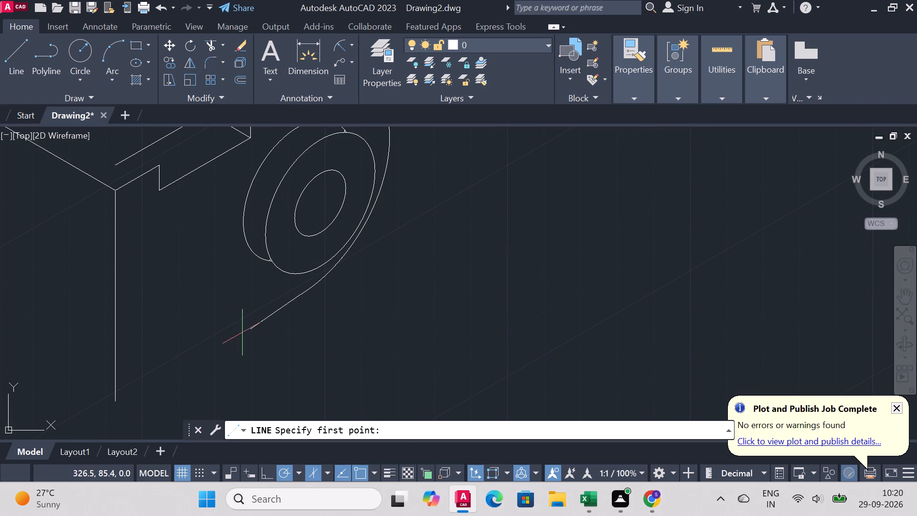
click(253, 333)
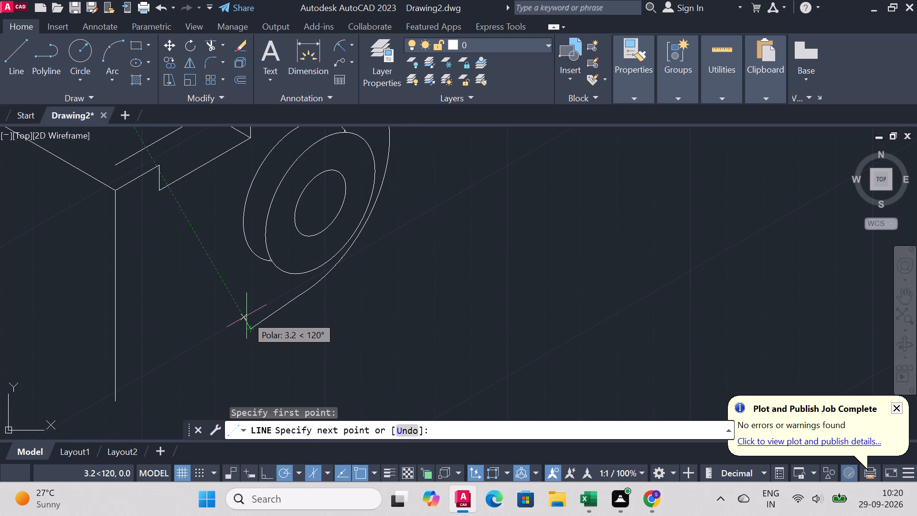
key(6)
key(Return)
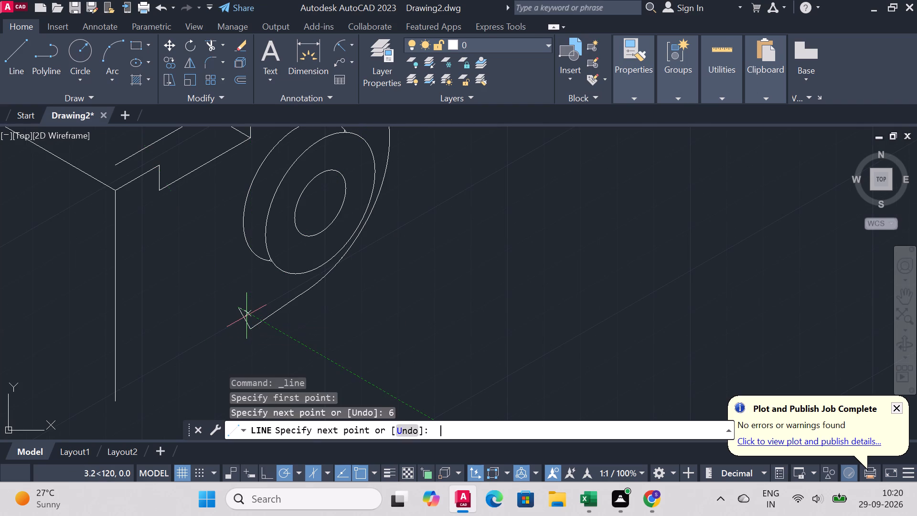
key(ctrl+z)
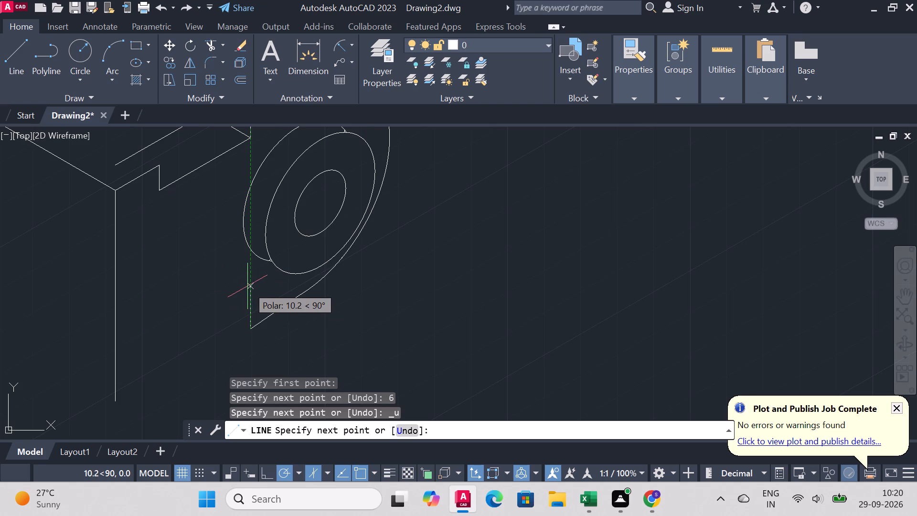
key(6)
key(Return)
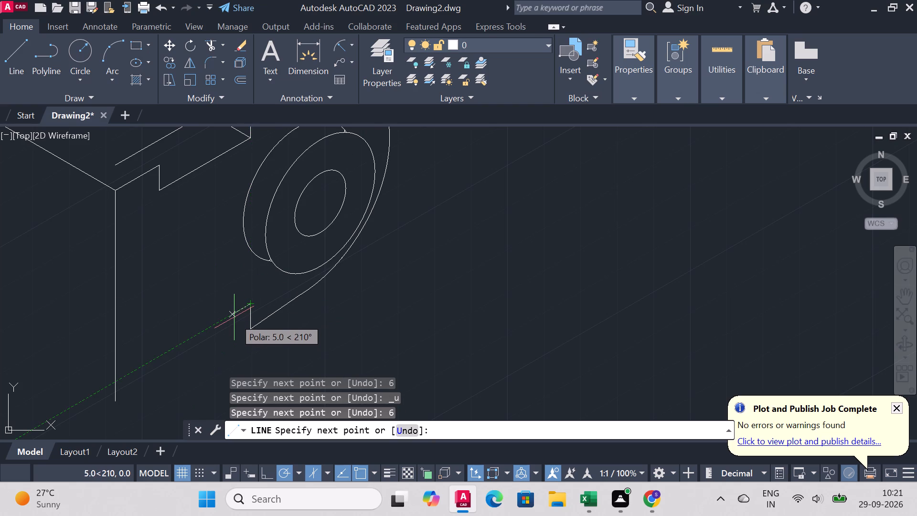
Continue the lower notch profile 25 mm at 210°, 6 mm straight down, and at 210° past the block's long vertical edge.
text(25)
key(Return)
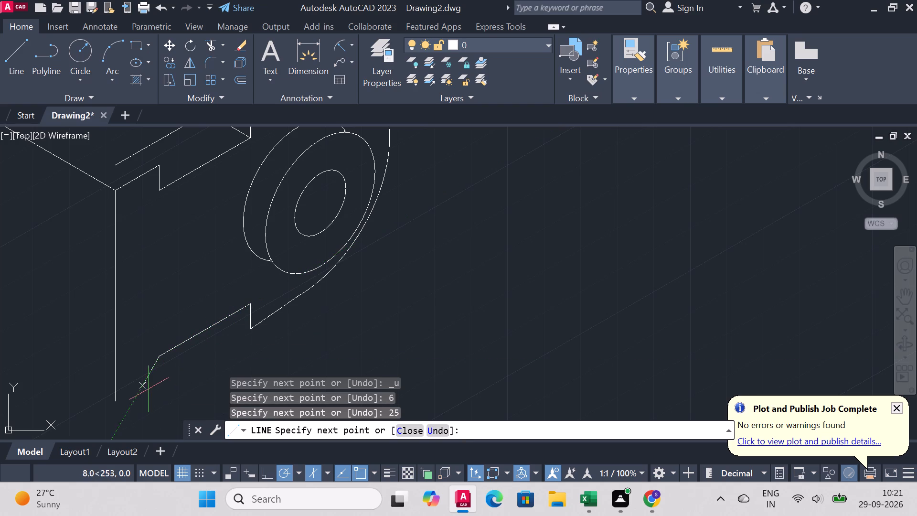
key(6)
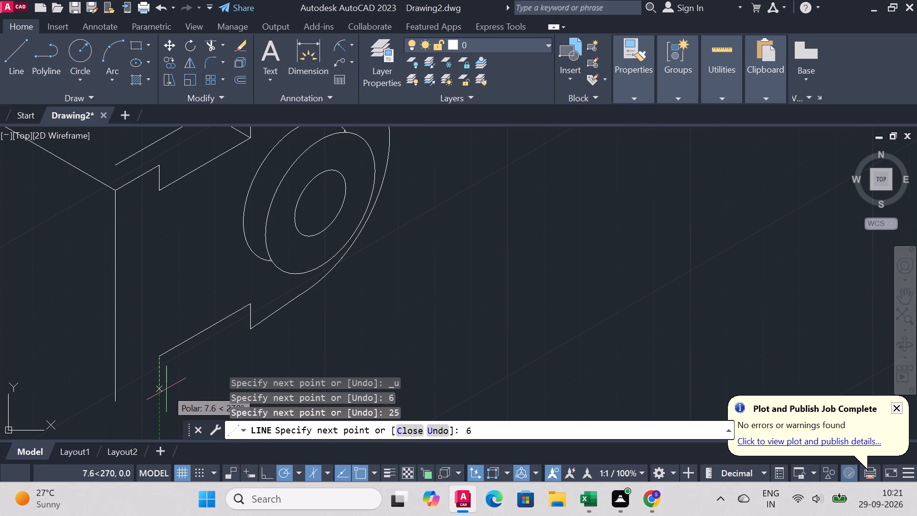
key(Return)
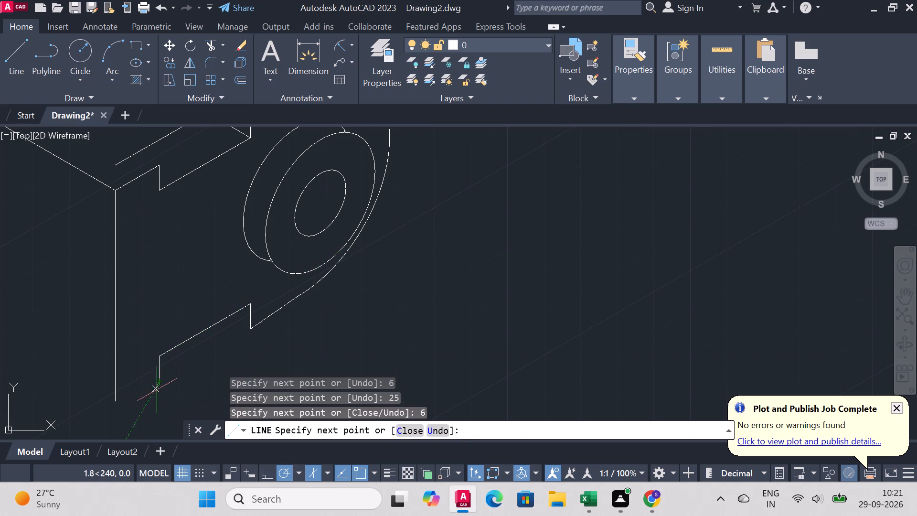
click(111, 409)
right_click(110, 410)
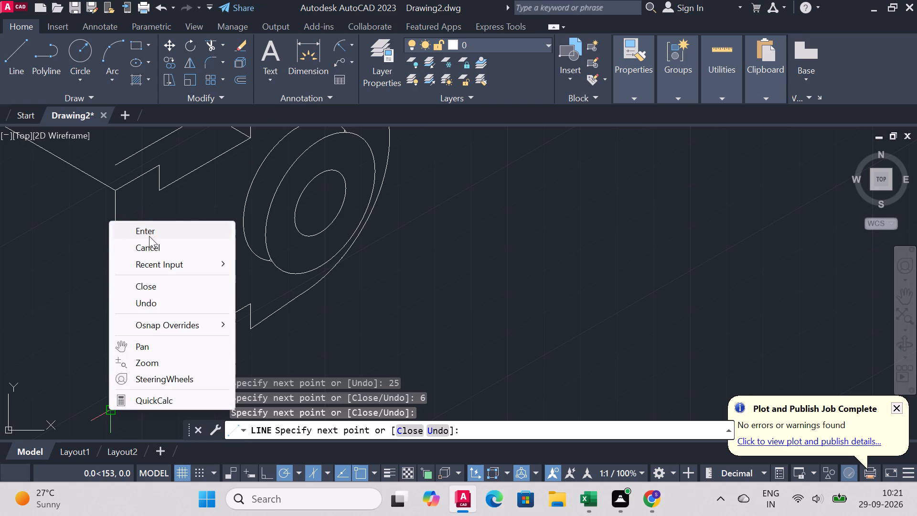
click(149, 236)
Extend the block's long vertical edge with a line from its lower end down past the lower notch profile.
right_click(9, 277)
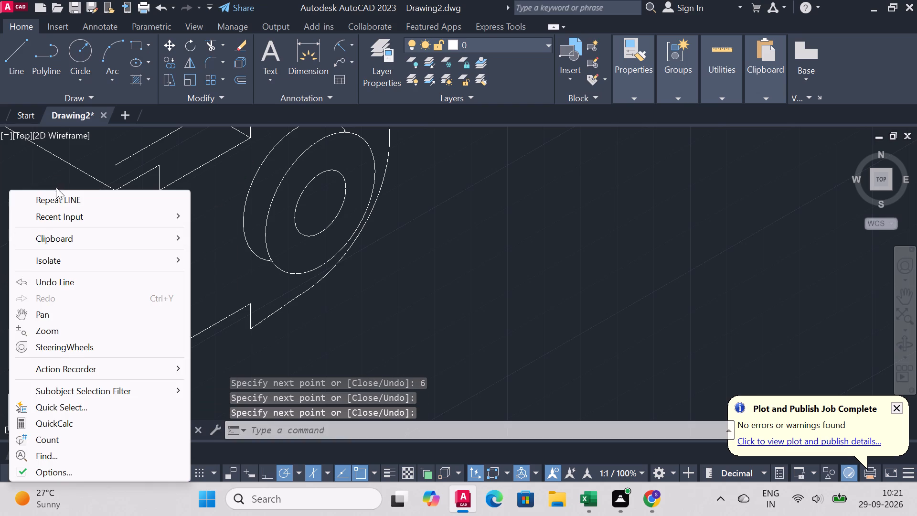
click(57, 196)
click(117, 398)
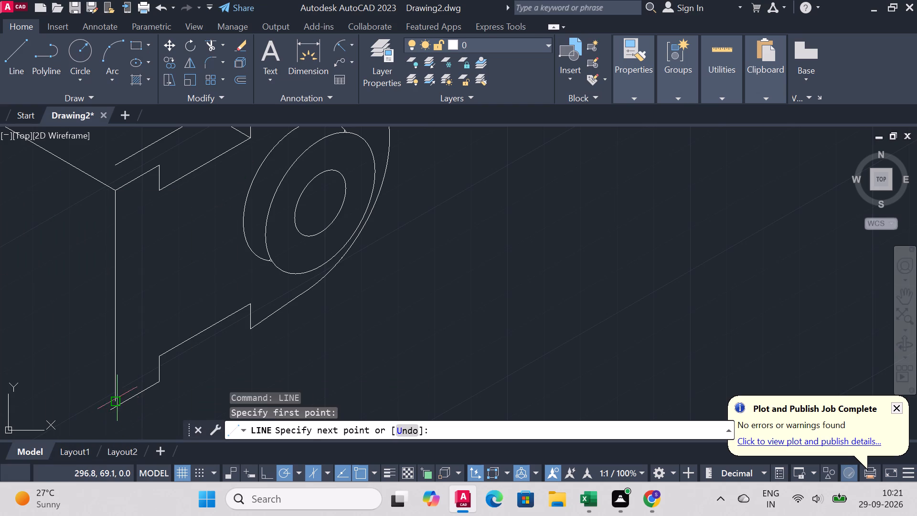
click(117, 420)
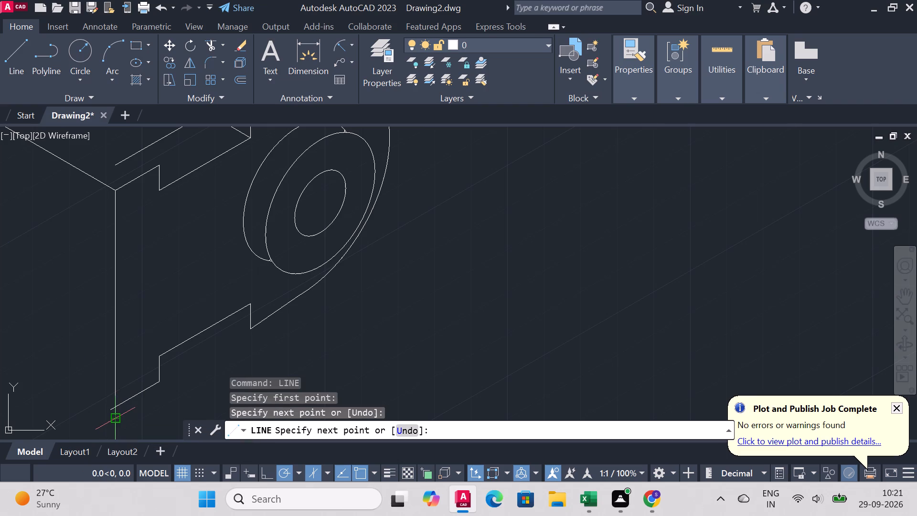
right_click(117, 420)
click(150, 261)
Trim both overshooting line ends where the long vertical edge meets the lower notch profile.
scroll(165, 247, down, 2)
scroll(147, 344, up, 3)
scroll(256, 242, down, 1)
scroll(245, 176, up, 1)
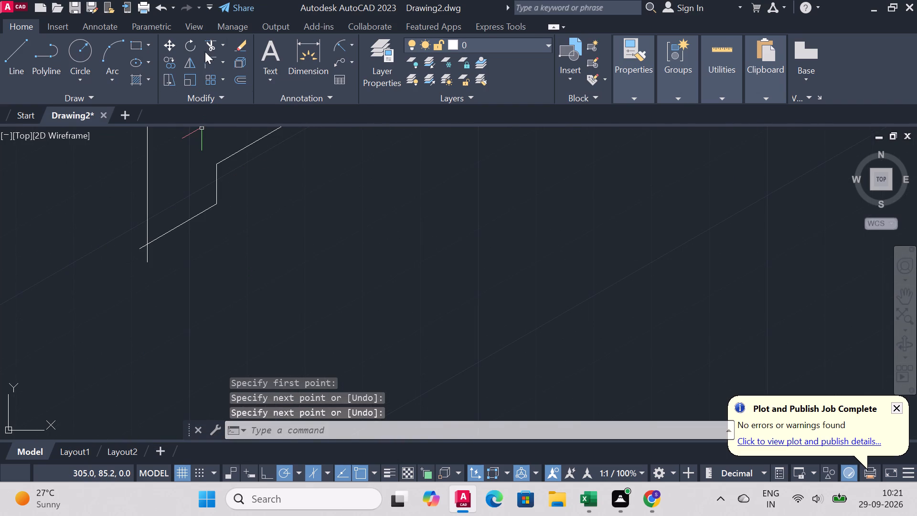
click(209, 46)
click(139, 250)
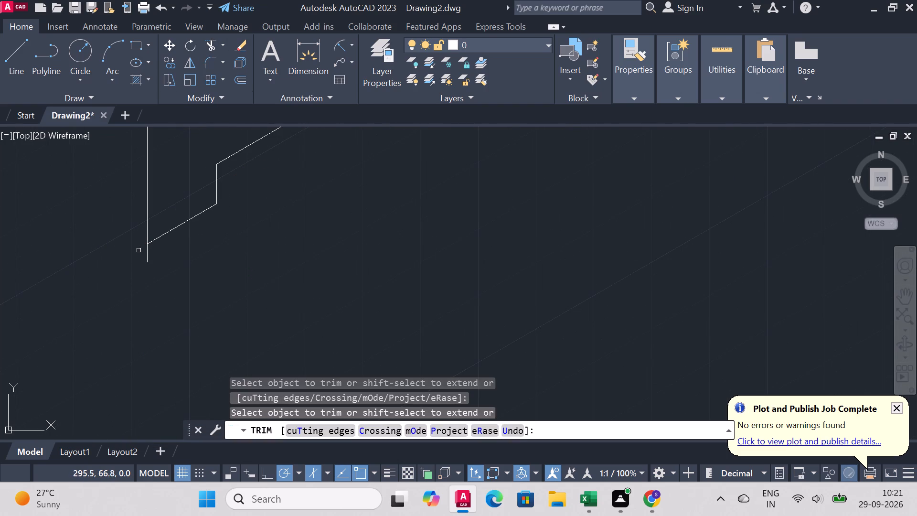
click(146, 253)
Draw a line at 150° from the upper notch's top corner, running parallel to the block's long receding top edge.
scroll(301, 248, down, 3)
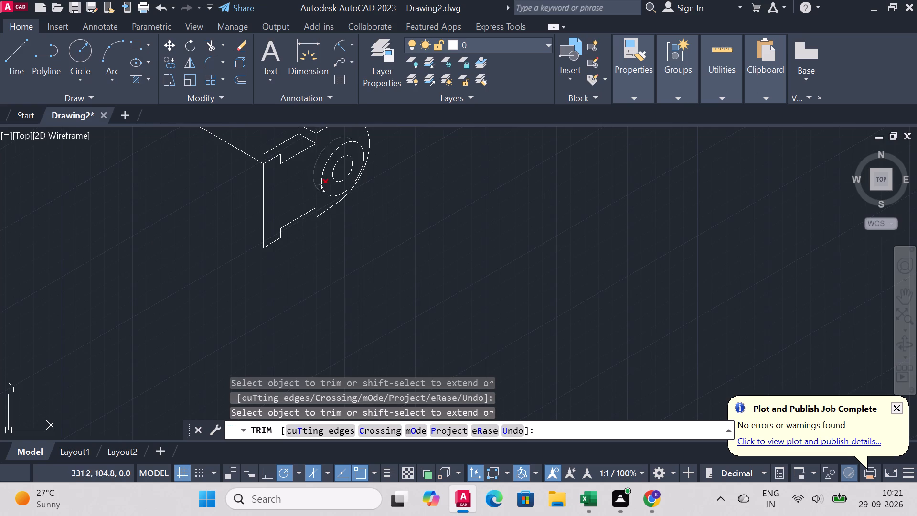
scroll(320, 189, down, 2)
scroll(355, 142, up, 1)
scroll(306, 156, up, 2)
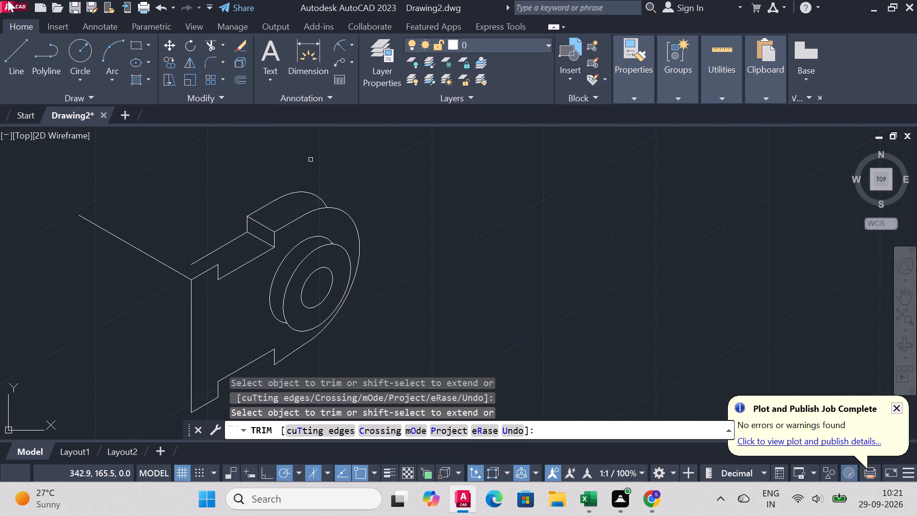
click(11, 60)
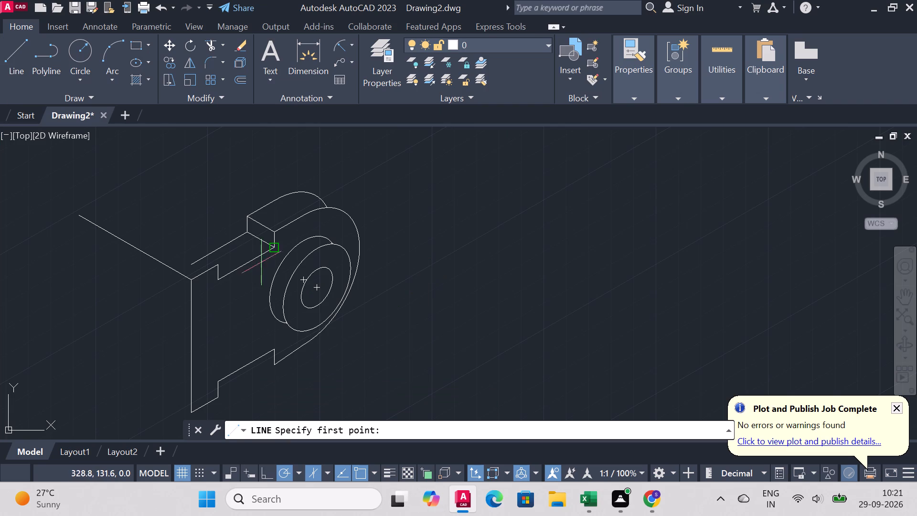
click(217, 264)
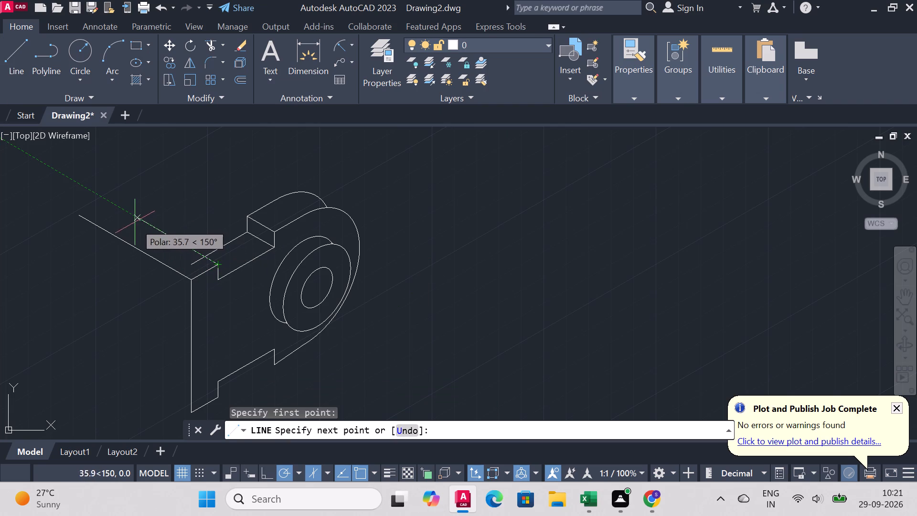
click(102, 200)
right_click(102, 200)
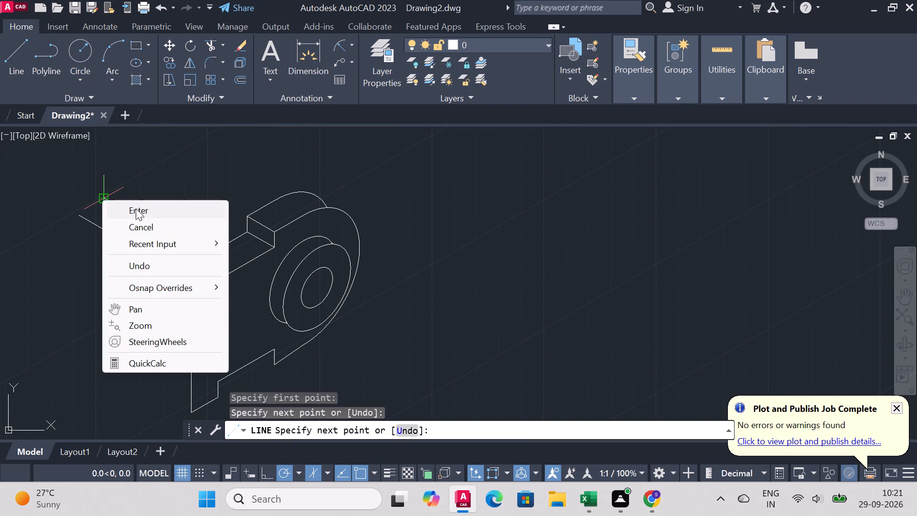
click(136, 208)
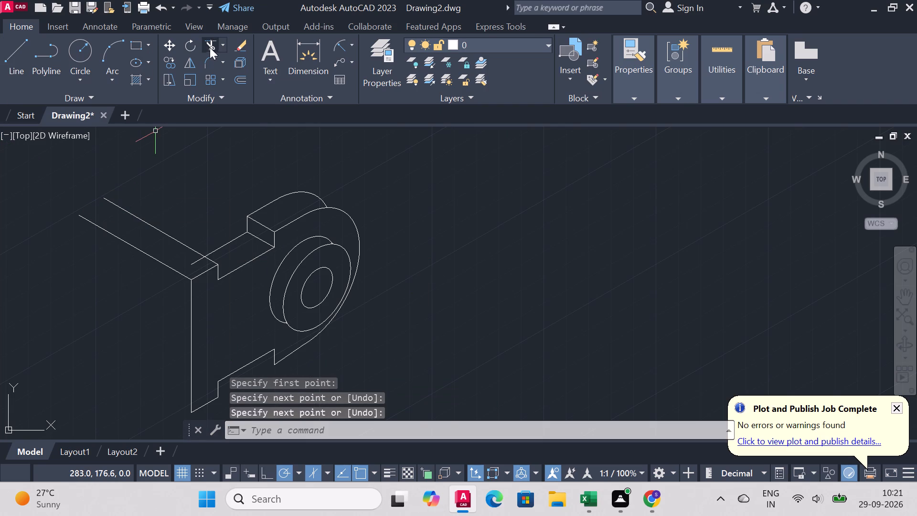
Trim the rear notch line's short end that projects past the new receding top edge.
click(209, 46)
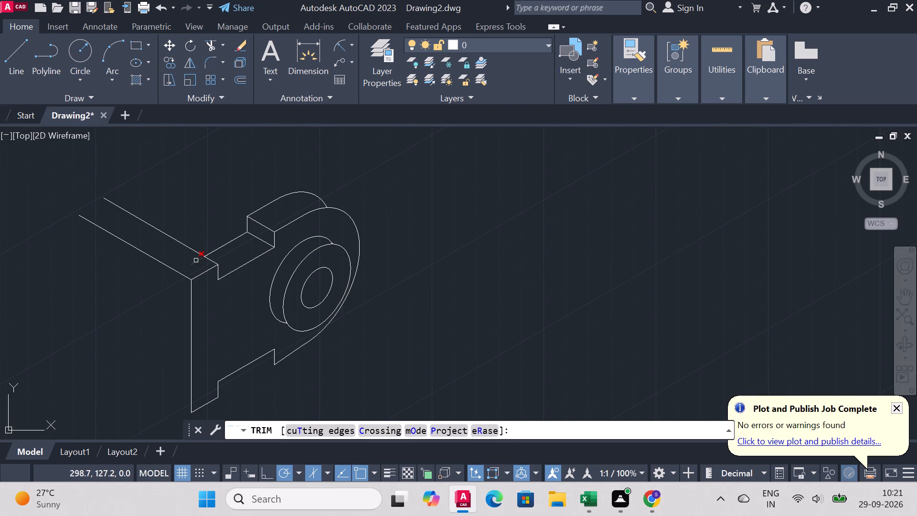
click(196, 262)
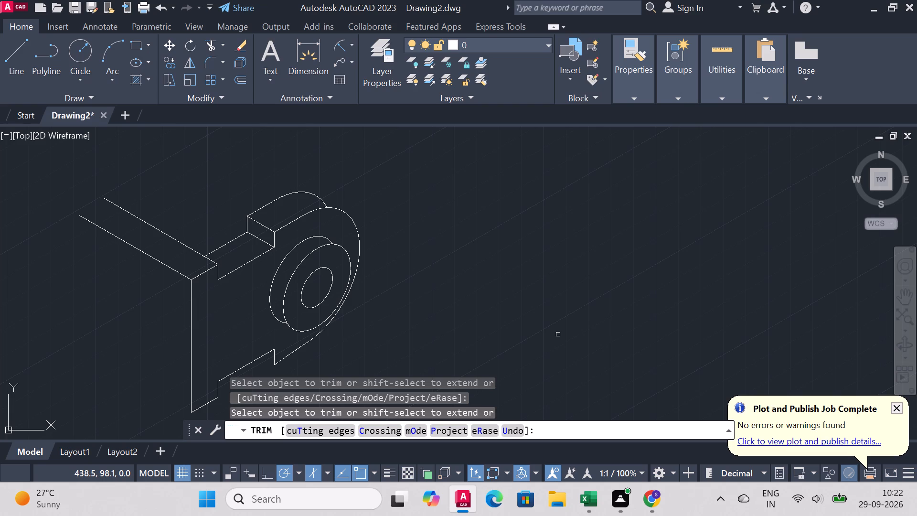
Start copying the rounded plate's front and rear outlines with the upper notch's edges, based at the front notch line's lower end.
click(171, 68)
click(301, 217)
click(337, 209)
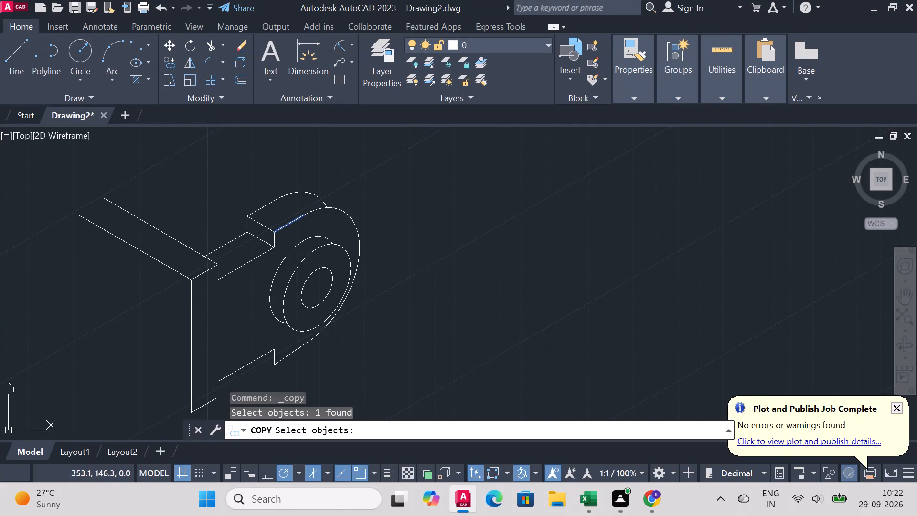
click(292, 353)
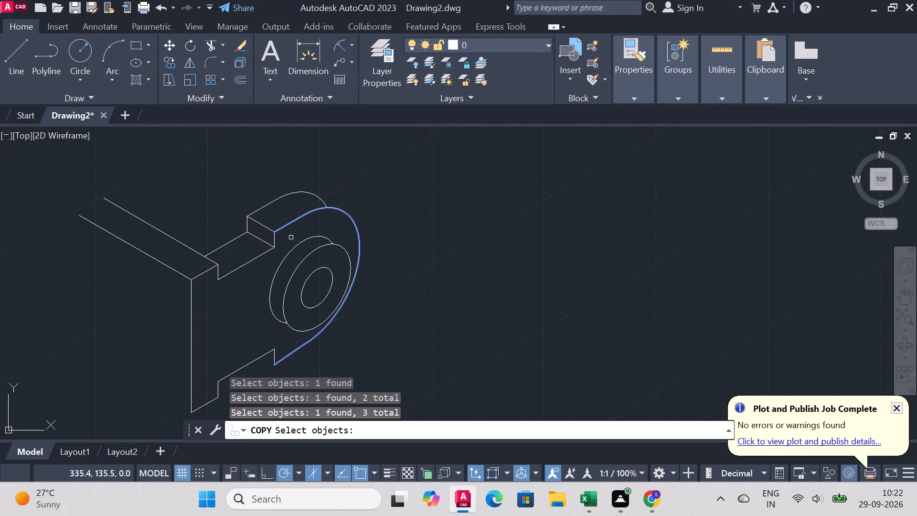
click(278, 200)
click(261, 207)
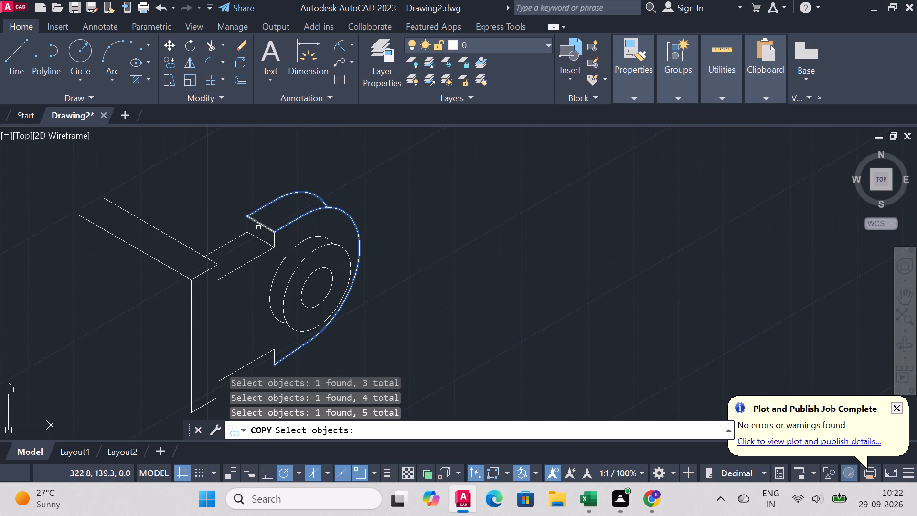
click(259, 222)
click(255, 238)
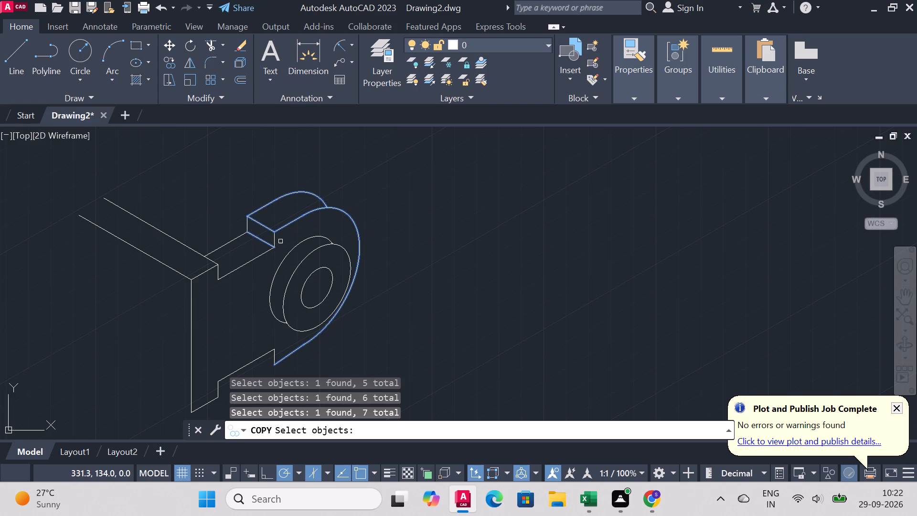
click(275, 241)
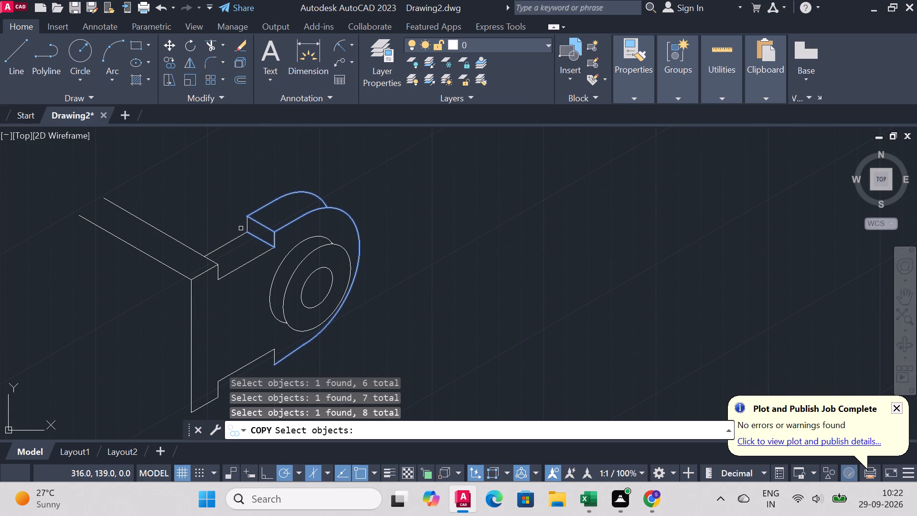
click(247, 225)
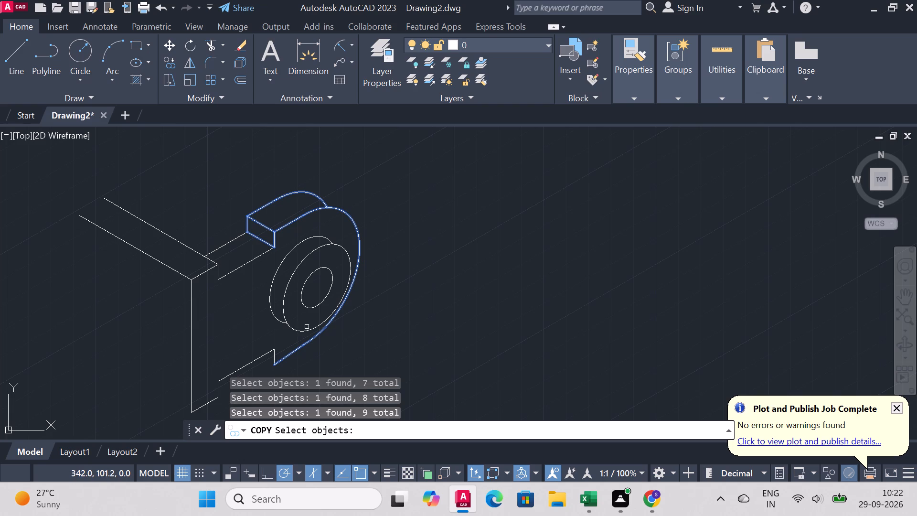
click(259, 257)
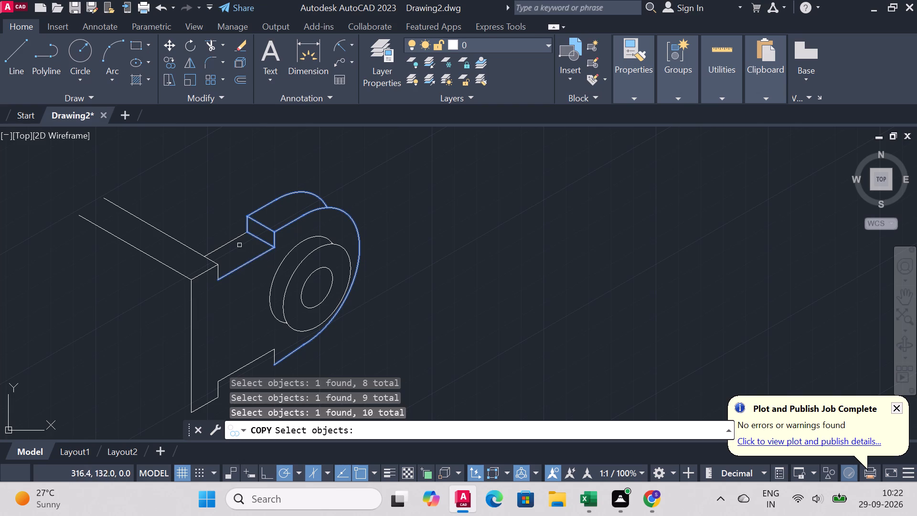
click(235, 240)
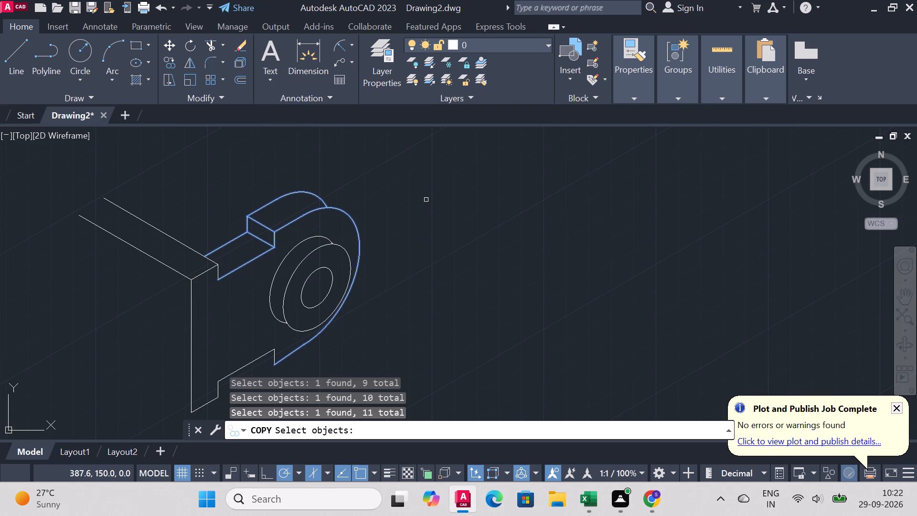
right_click(426, 200)
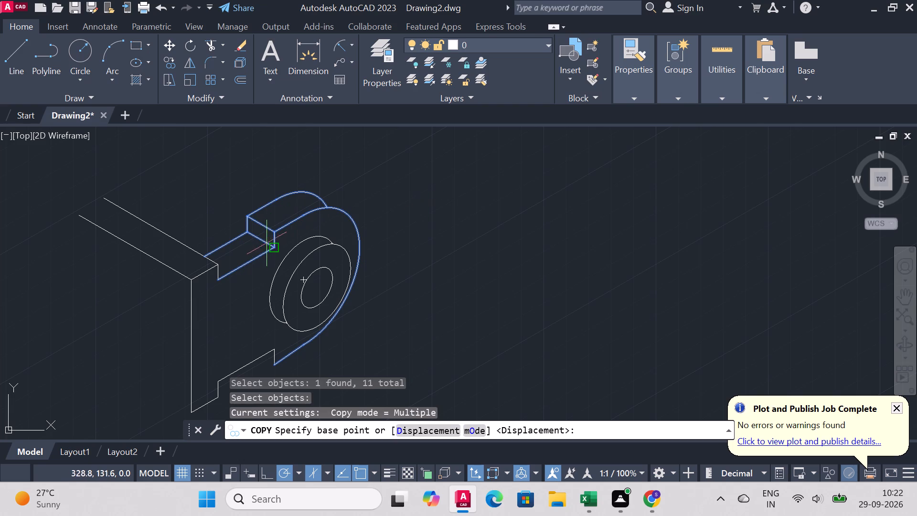
click(217, 278)
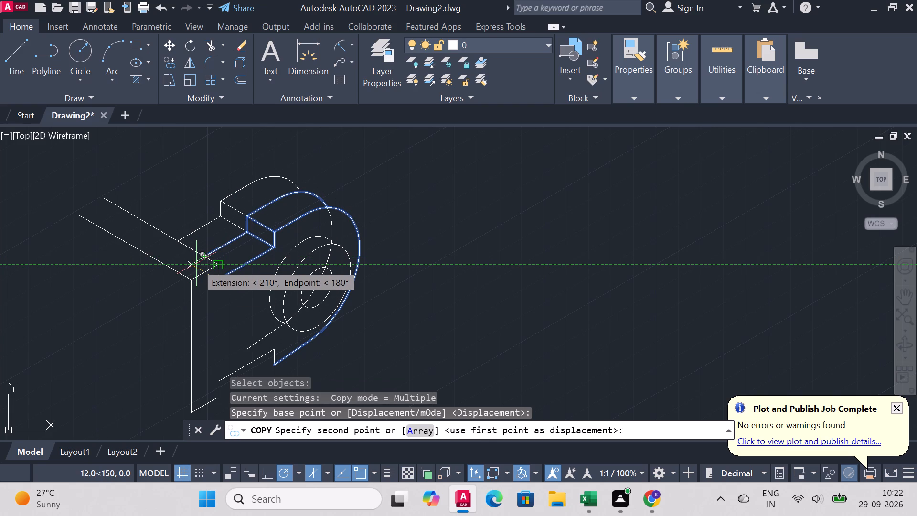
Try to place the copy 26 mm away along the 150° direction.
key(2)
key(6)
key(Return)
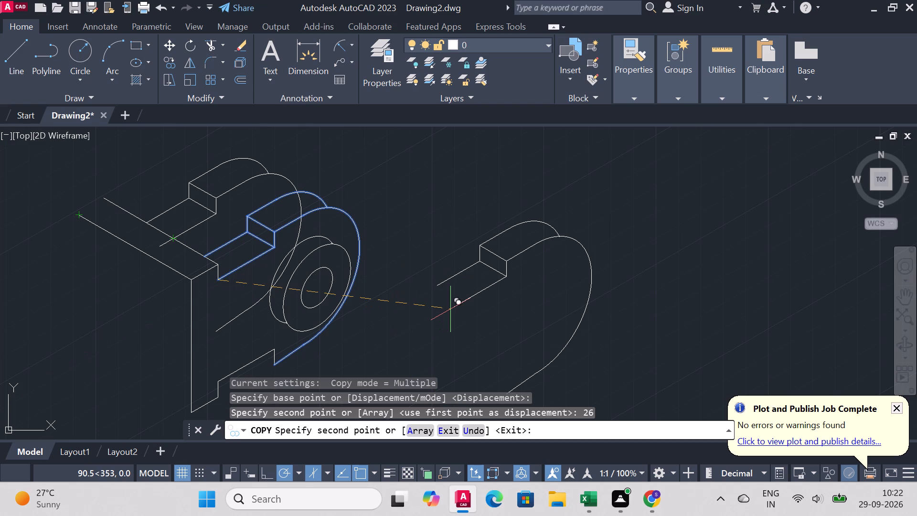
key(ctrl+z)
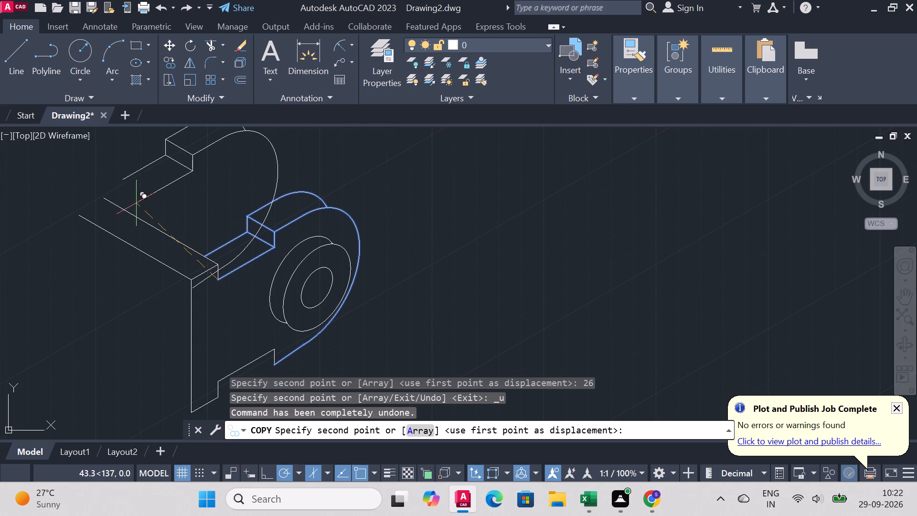
Place the copied plate edges about 44.9 mm away at 150°, at the far end of the receding top edge.
click(117, 221)
right_click(508, 271)
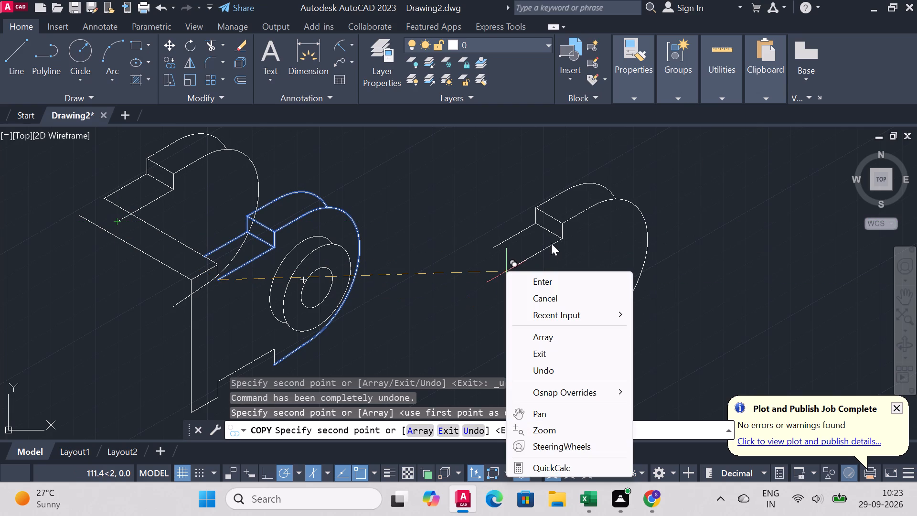
click(557, 281)
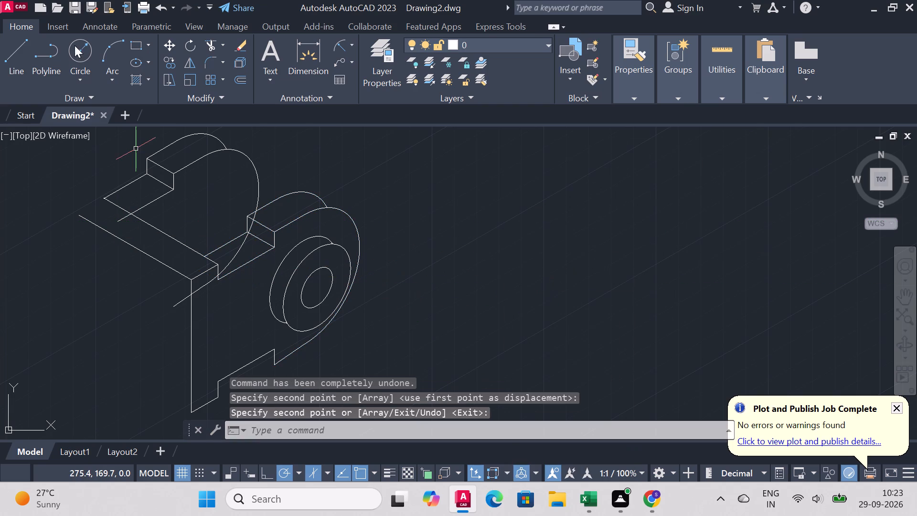
Trim the copied plate's front arc where it runs behind the front plate and its upper notch.
click(206, 46)
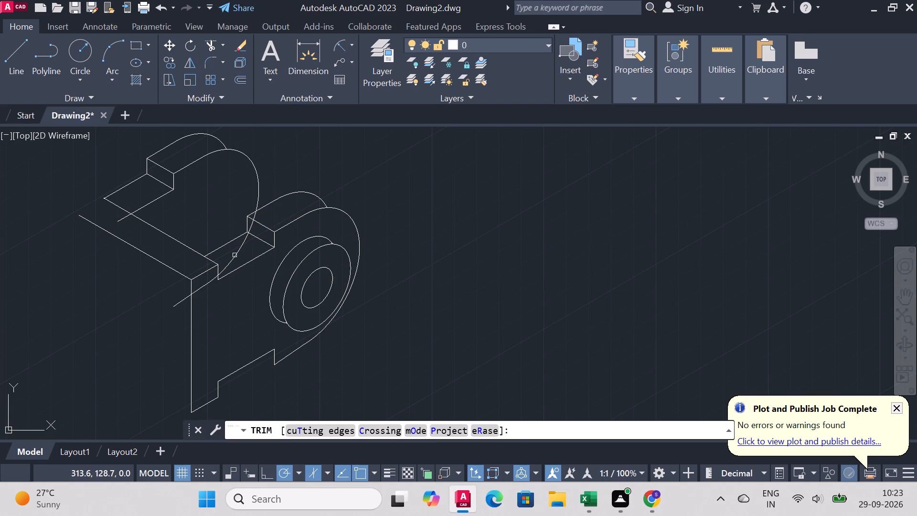
click(235, 255)
click(251, 228)
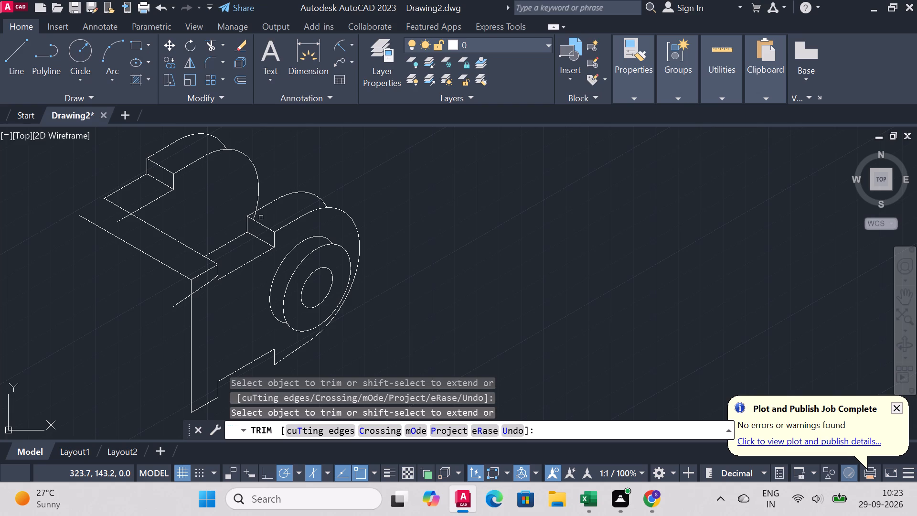
click(255, 216)
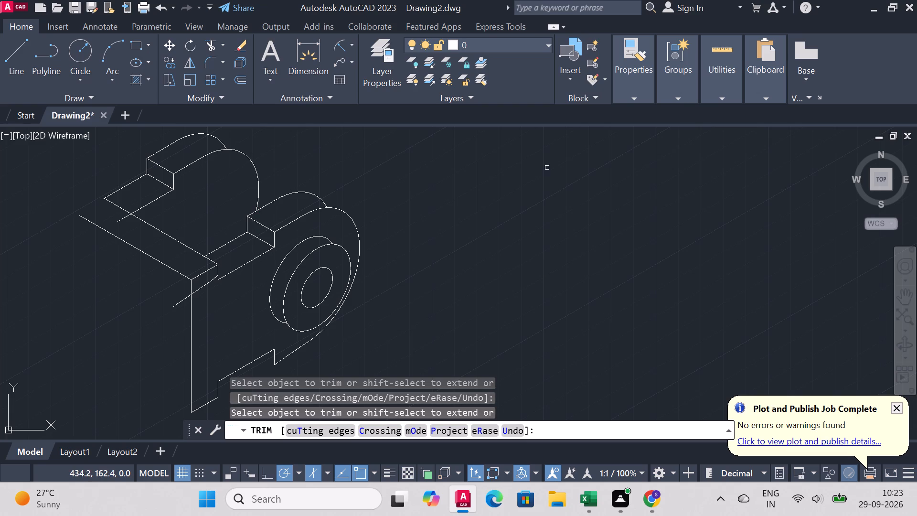
right_click(542, 168)
click(569, 171)
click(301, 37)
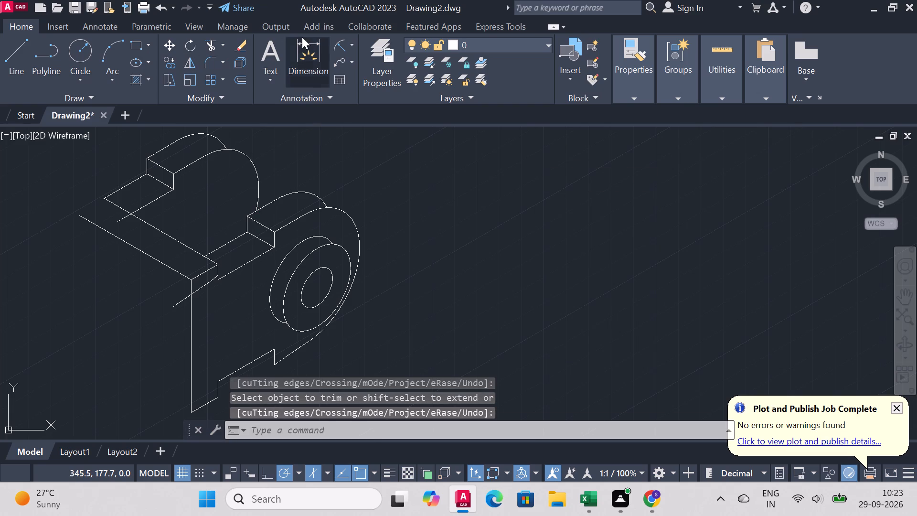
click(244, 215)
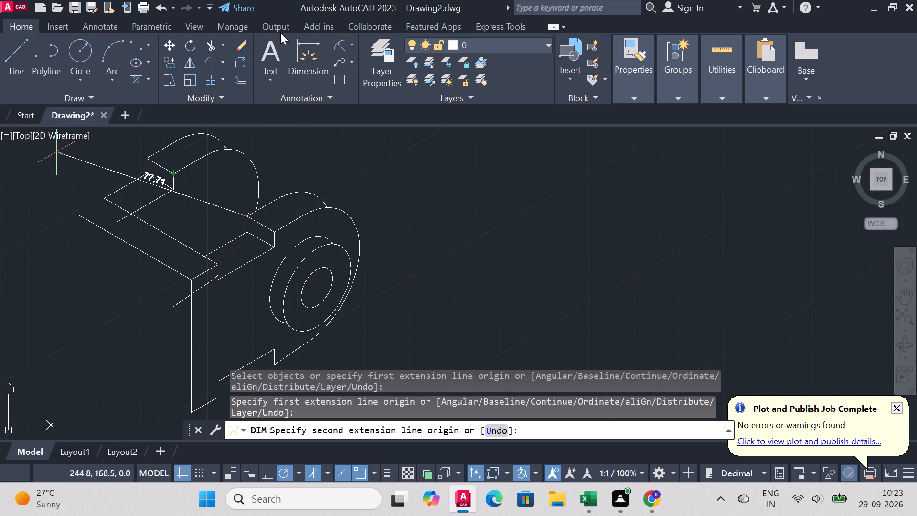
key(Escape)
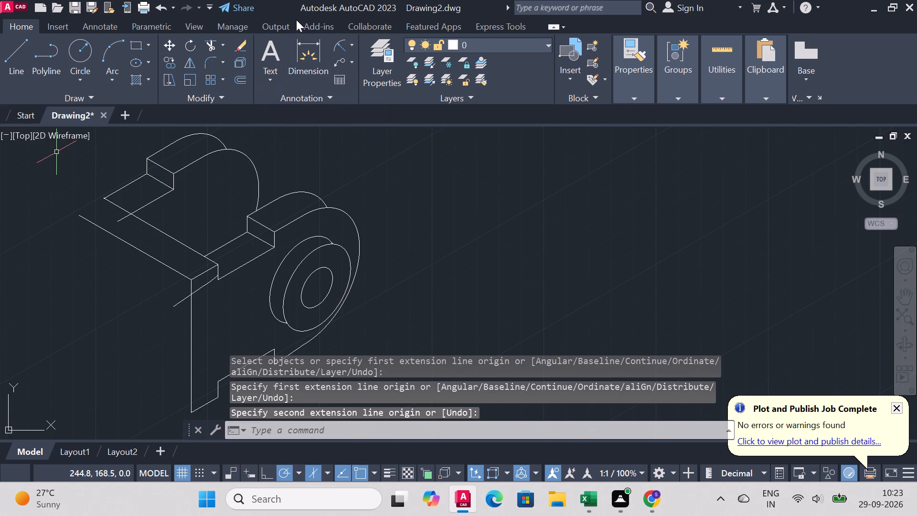
Dimension the block's long receding top edge.
click(298, 61)
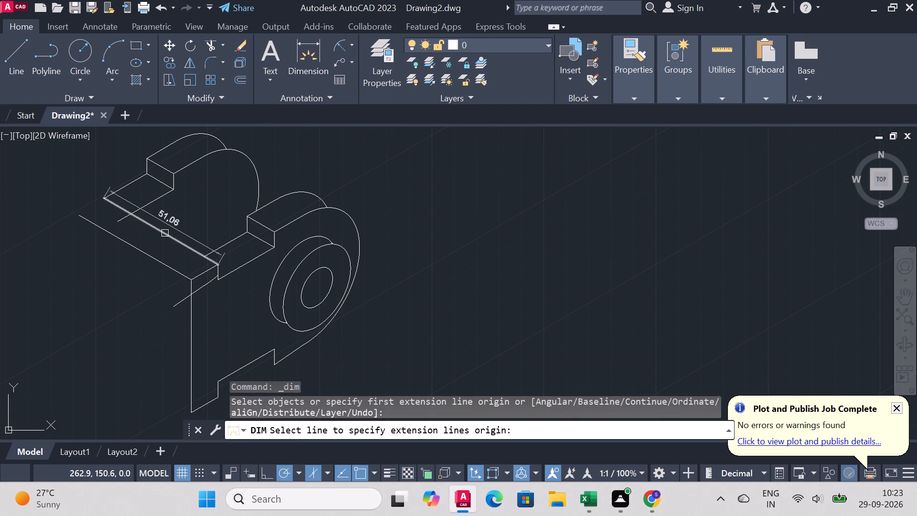
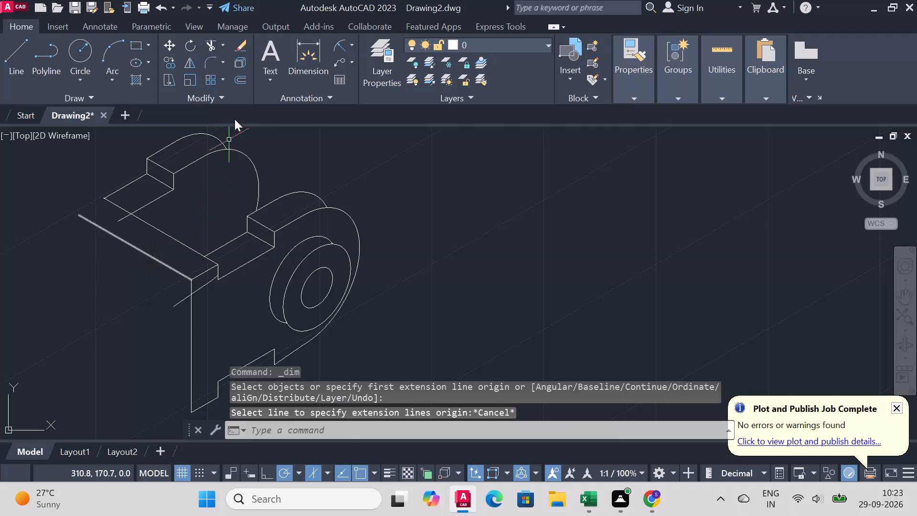
Delete the block's long receding top edge that joins the front notch to the copied plate's lower corner.
click(306, 54)
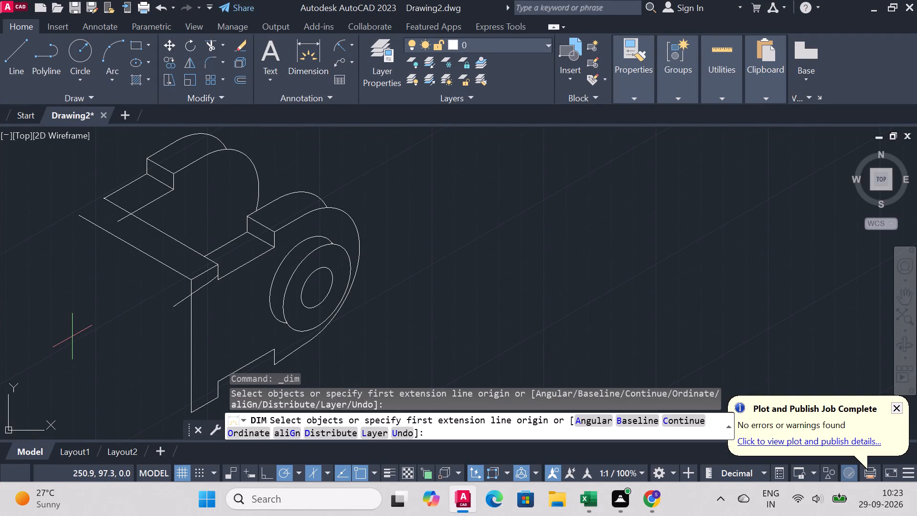
key(Escape)
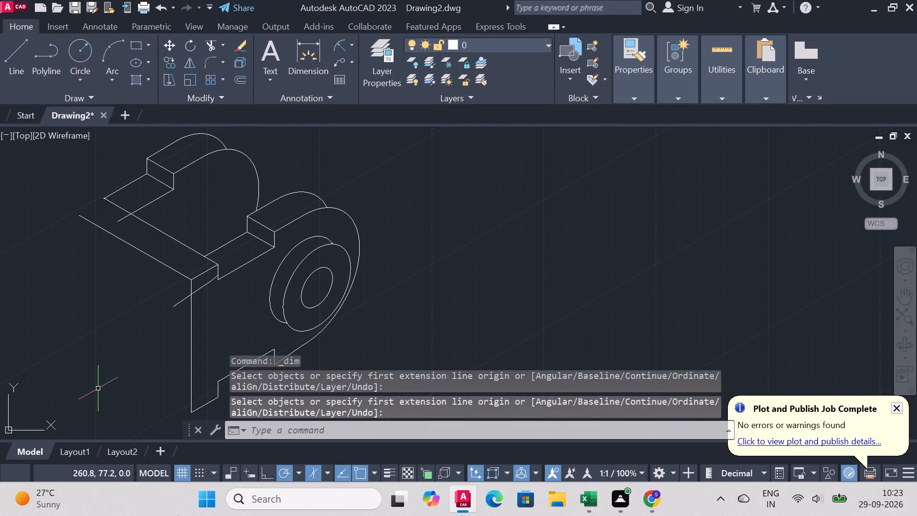
click(172, 240)
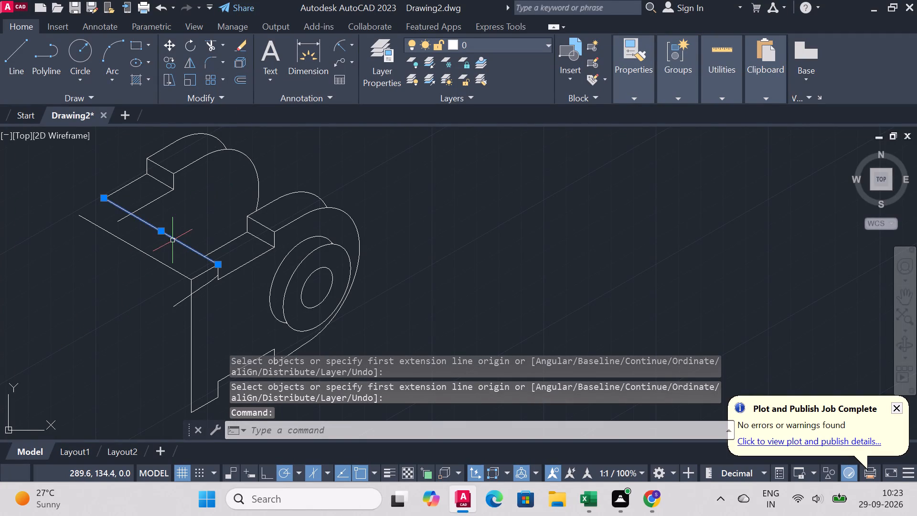
key(Delete)
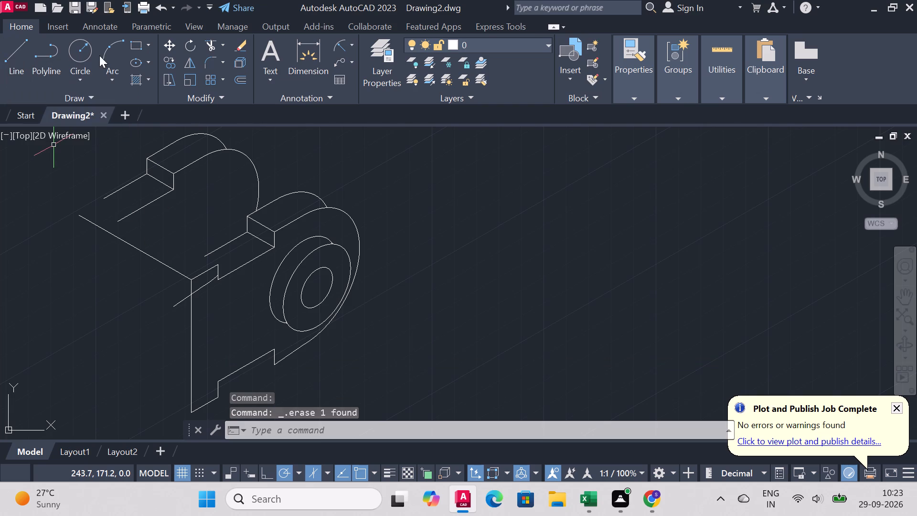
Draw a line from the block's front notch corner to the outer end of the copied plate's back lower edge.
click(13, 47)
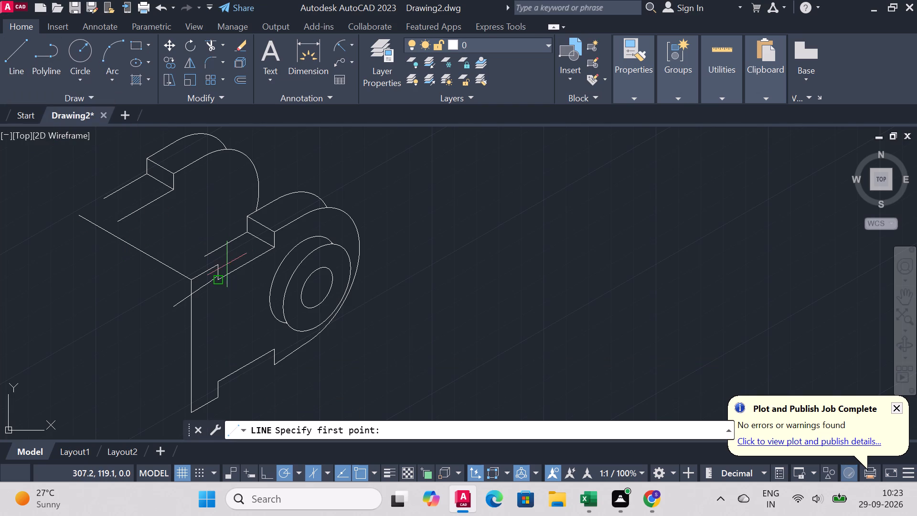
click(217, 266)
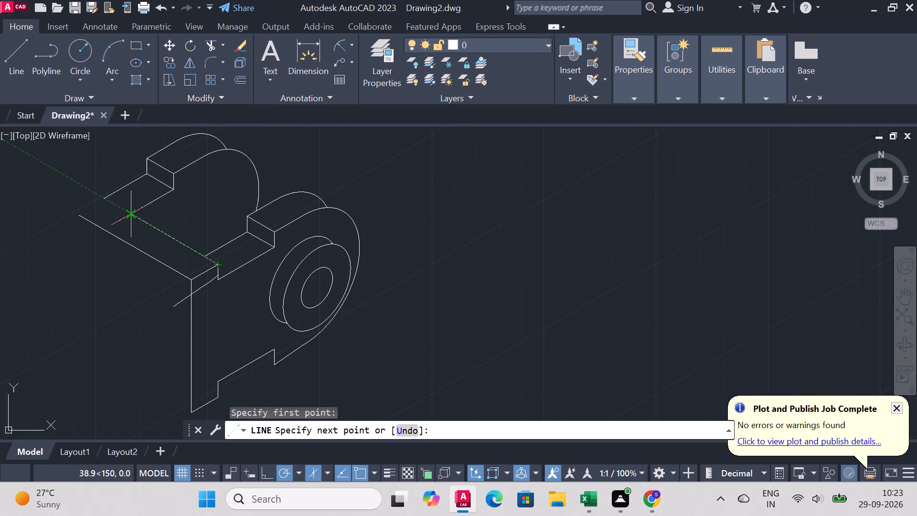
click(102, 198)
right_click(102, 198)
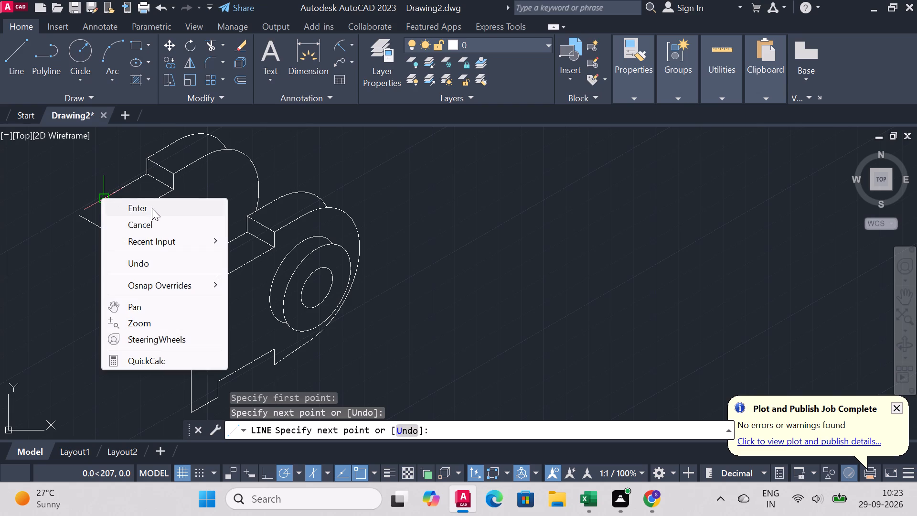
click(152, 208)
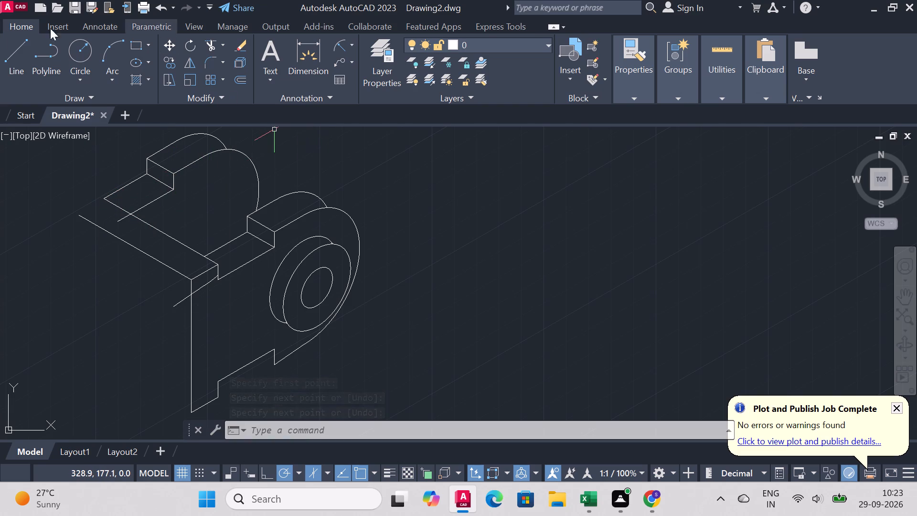
Draw a 26 mm guide line at 150° from the front plate's upper back notch corner.
click(10, 62)
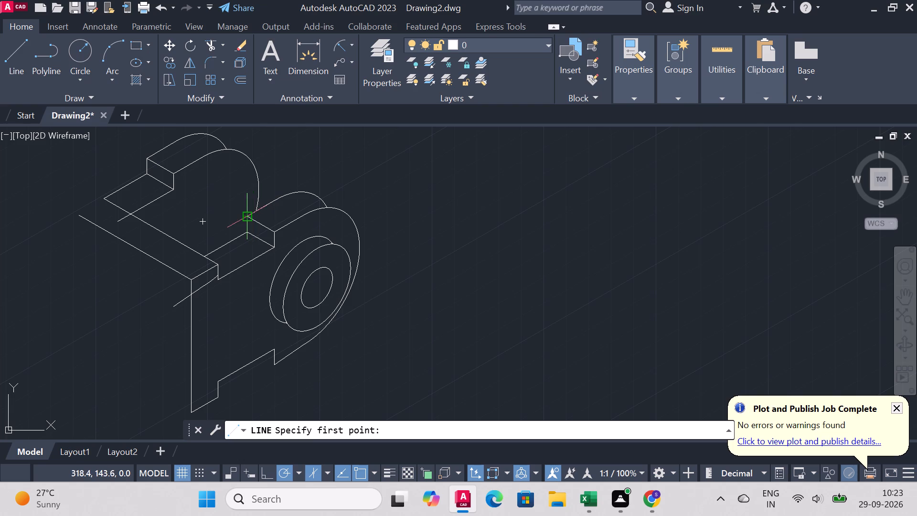
click(244, 220)
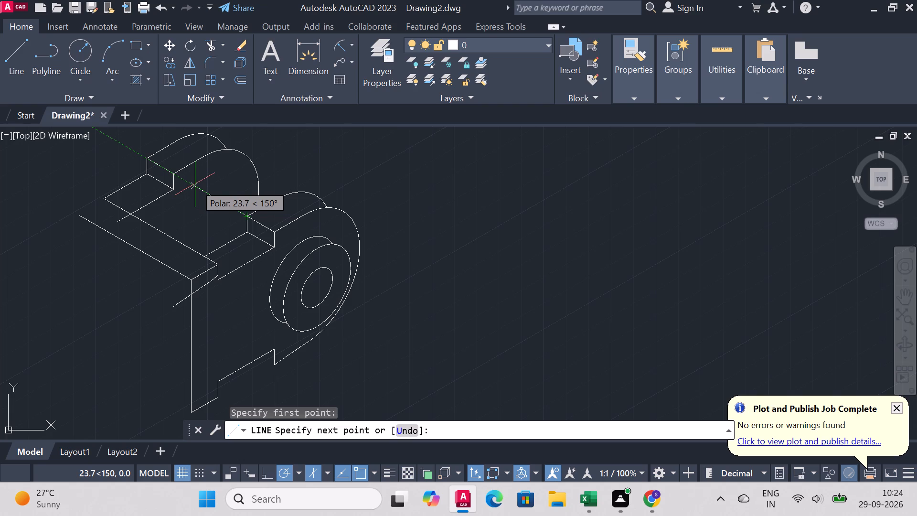
text(26)
key(Return)
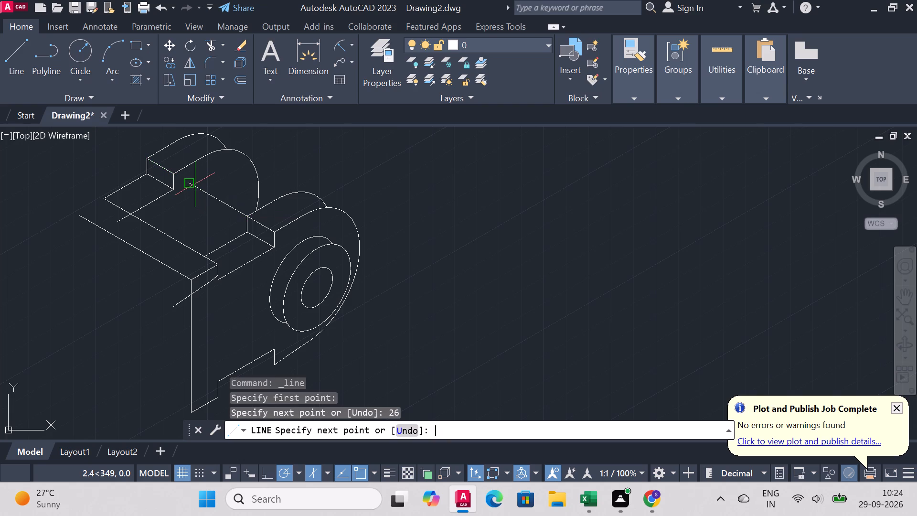
right_click(297, 199)
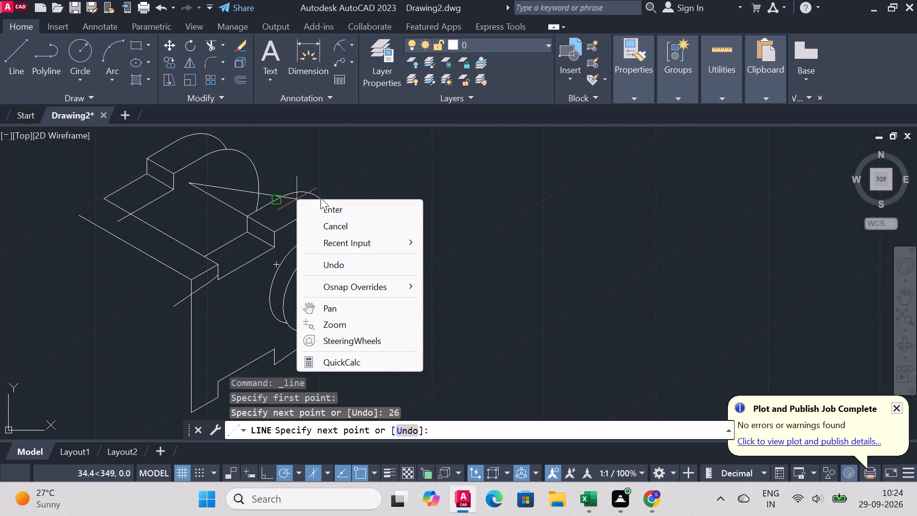
click(324, 203)
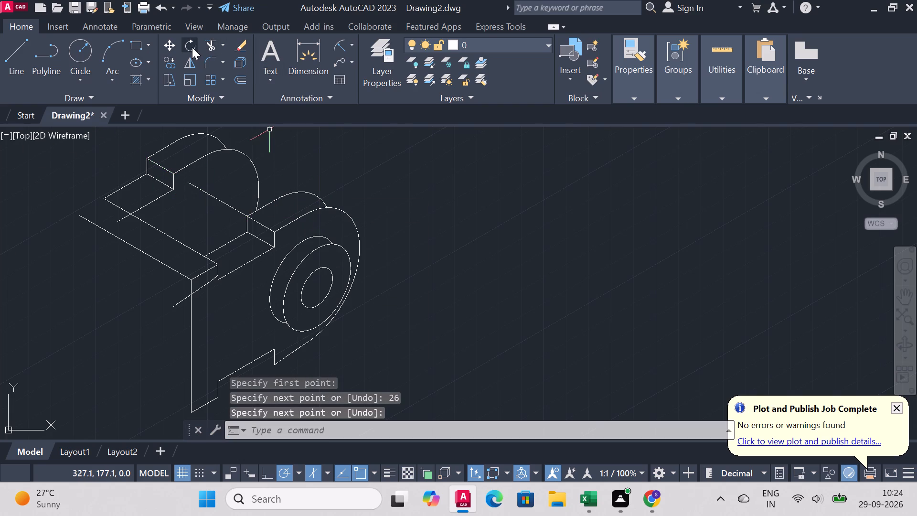
Move the ten copied plate edges and arcs so their upper front notch corner lands on the 26 mm guide line's far end.
click(170, 49)
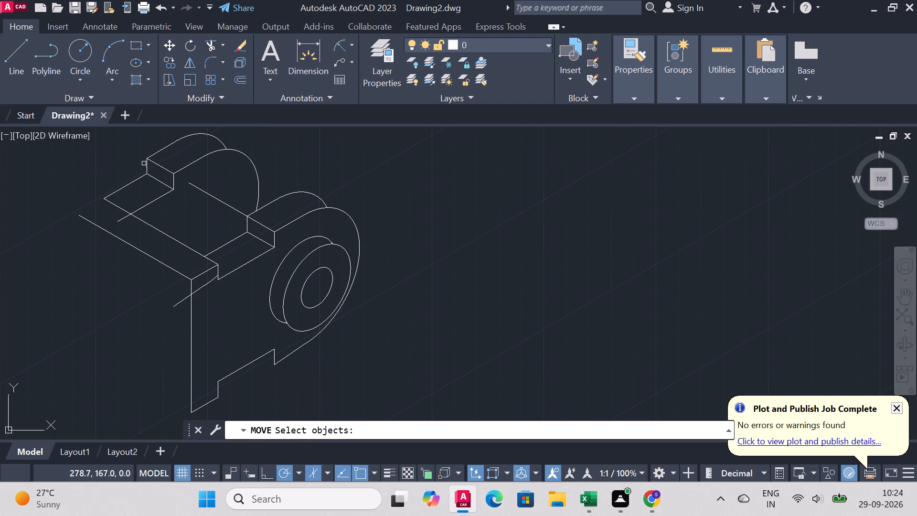
click(145, 207)
click(131, 184)
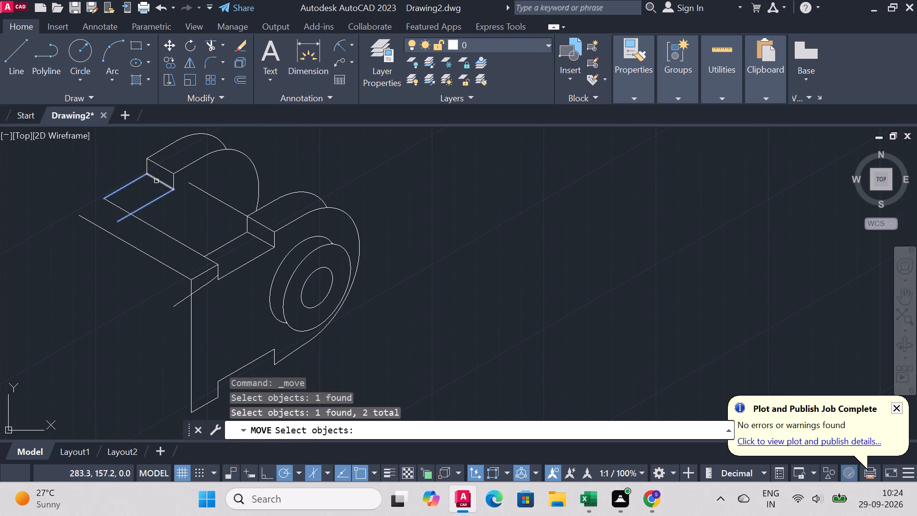
click(156, 181)
click(161, 168)
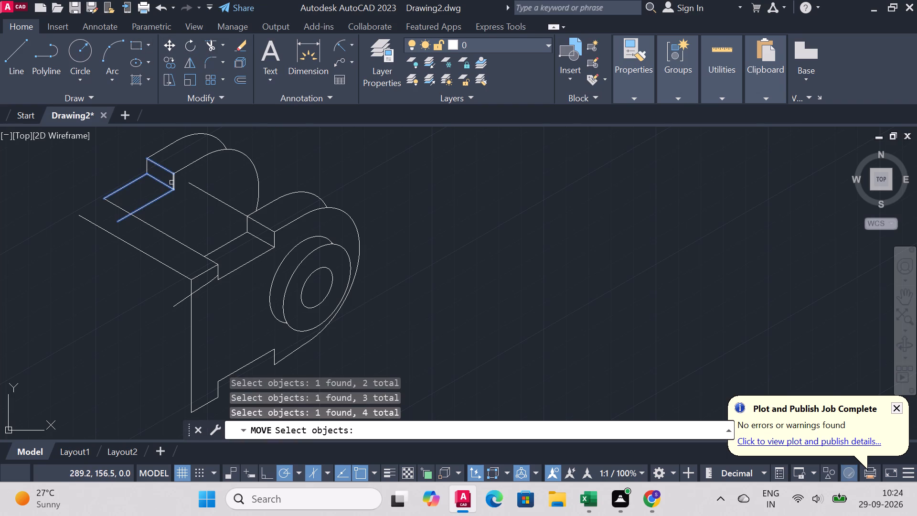
click(173, 183)
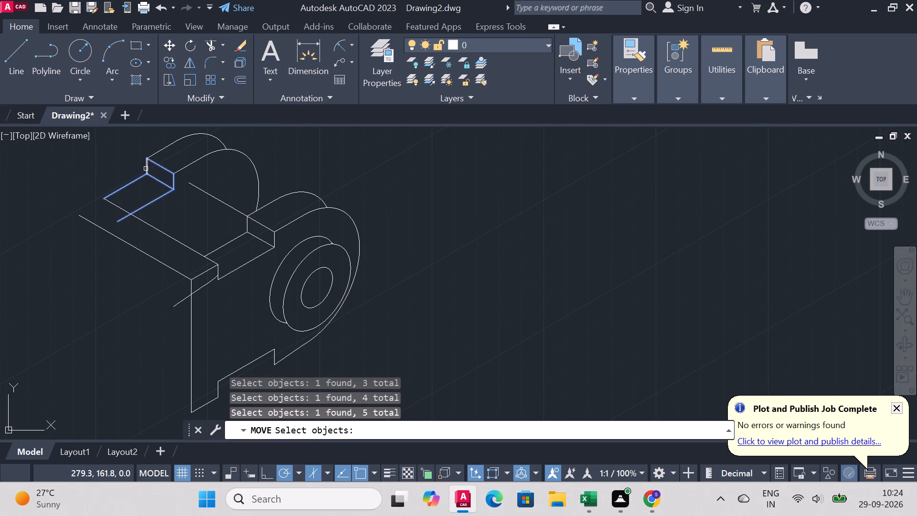
click(146, 169)
click(199, 160)
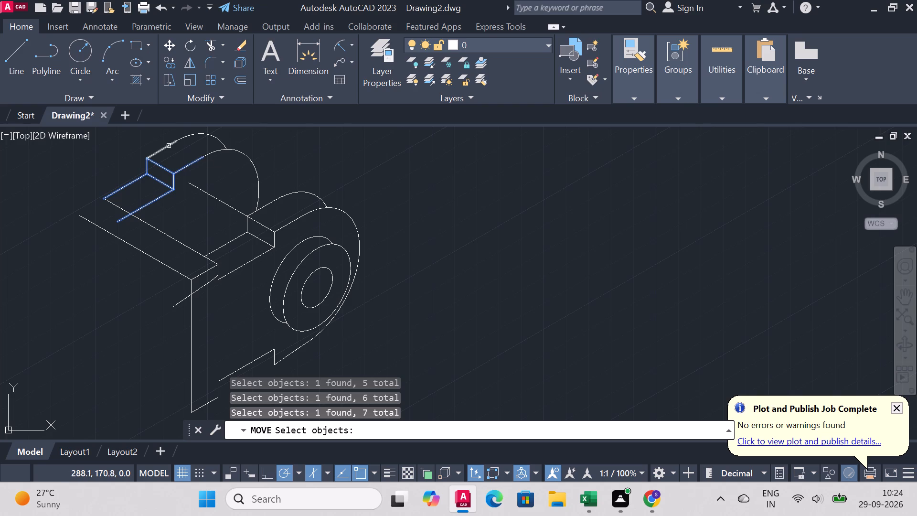
click(169, 146)
click(225, 152)
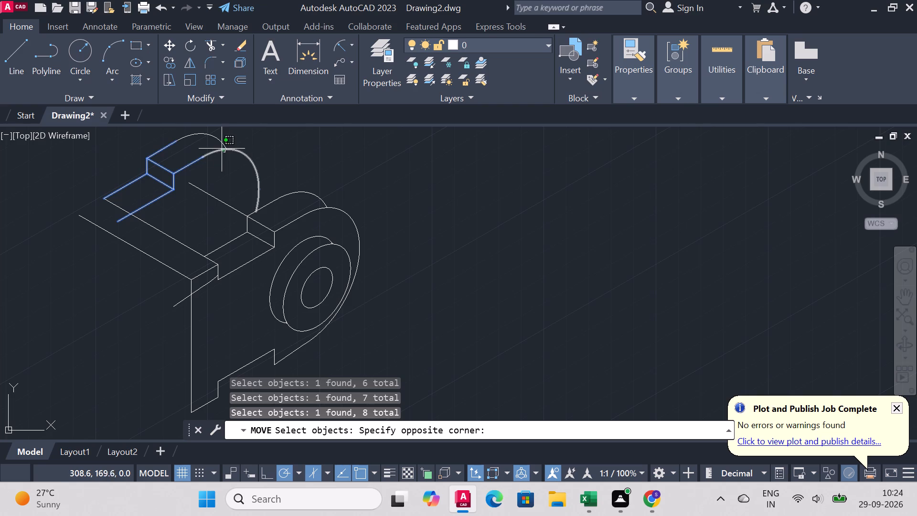
click(222, 149)
click(209, 136)
right_click(285, 150)
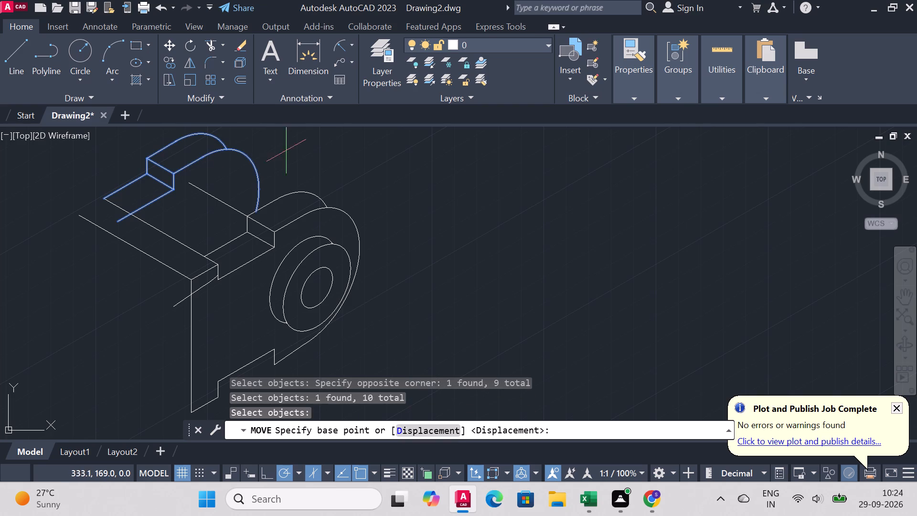
click(170, 172)
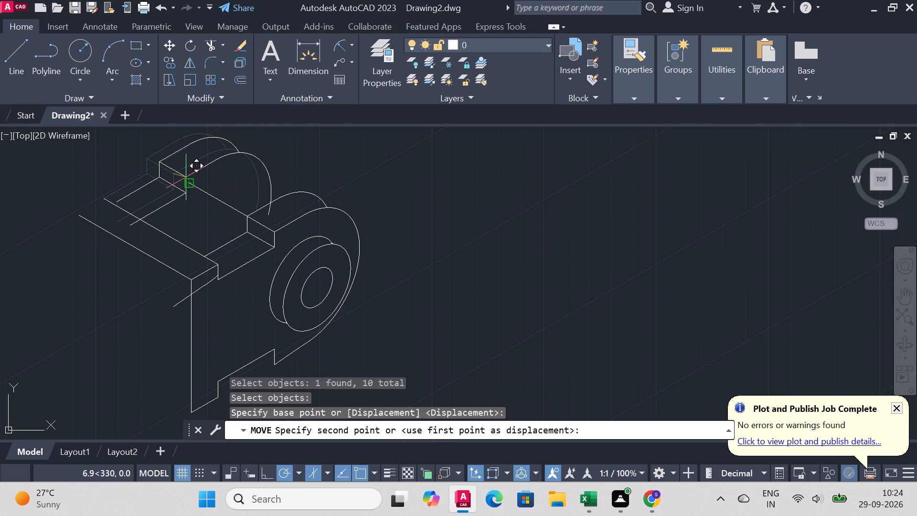
click(192, 184)
right_click(347, 163)
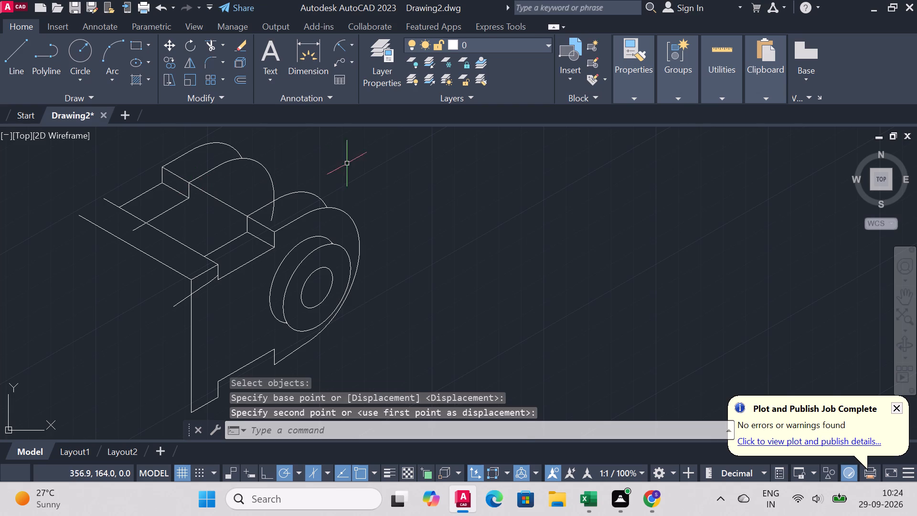
Trim away every segment of the receding line between the block's front notch corner and the copied plate's far end.
click(11, 54)
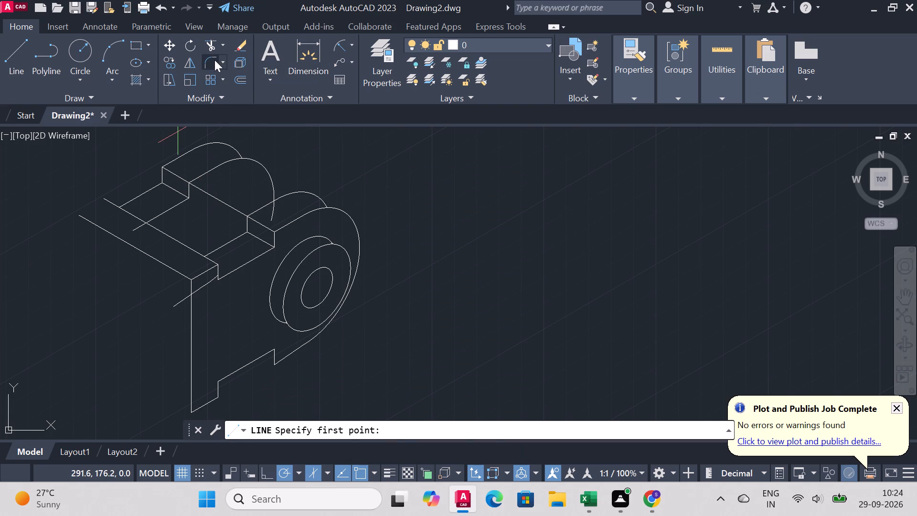
click(208, 45)
click(109, 201)
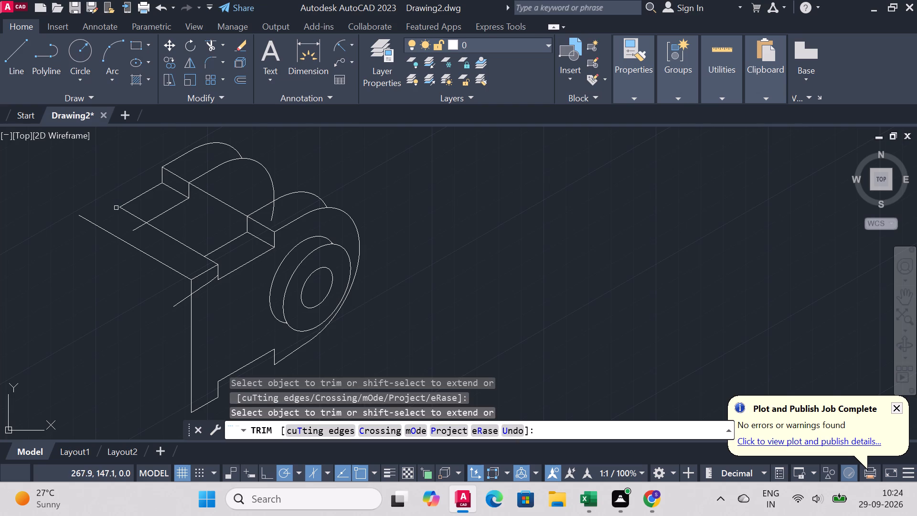
click(128, 215)
click(159, 233)
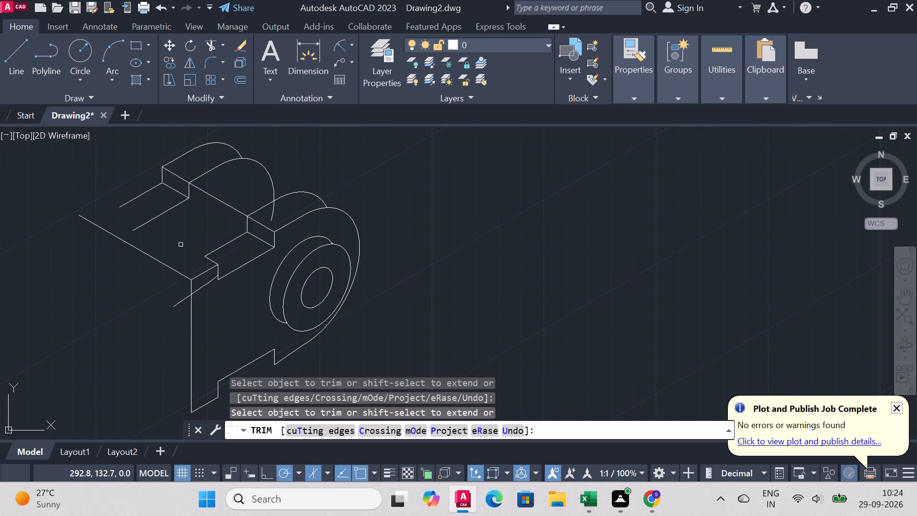
click(213, 260)
Draw a 50 mm receding line from the block's front notch corner towards the copied plate's far end.
click(26, 62)
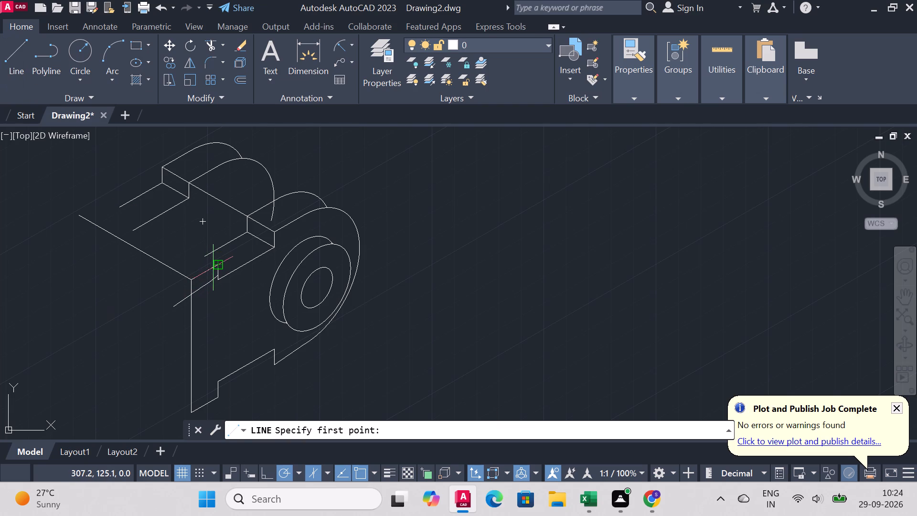
click(215, 269)
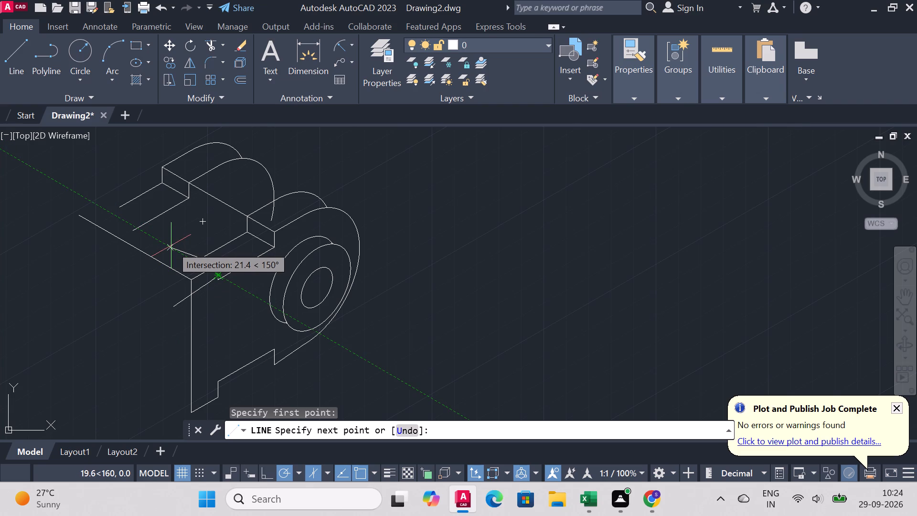
text(50)
key(Return)
right_click(124, 178)
click(162, 191)
Extend the copied plate's back lower edge with a line from its outer end to the block's outermost receding edge.
click(15, 60)
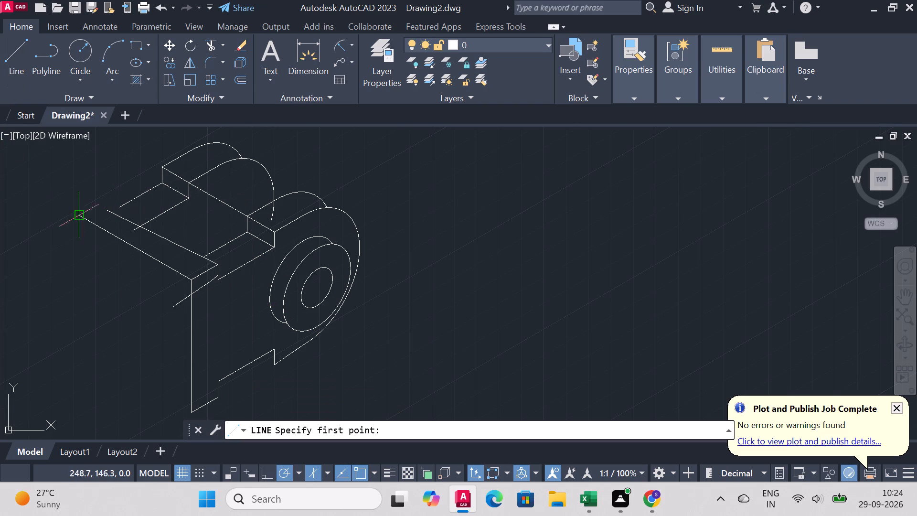
click(121, 207)
click(98, 219)
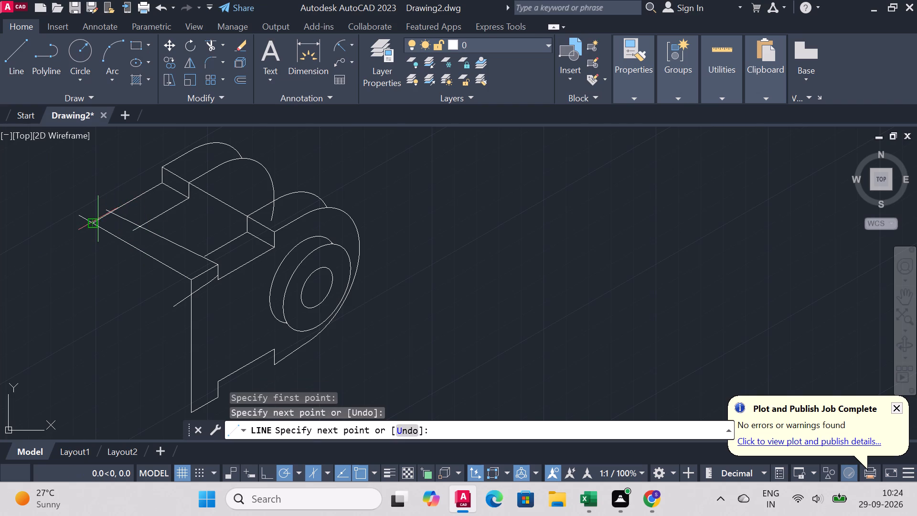
right_click(98, 219)
click(146, 225)
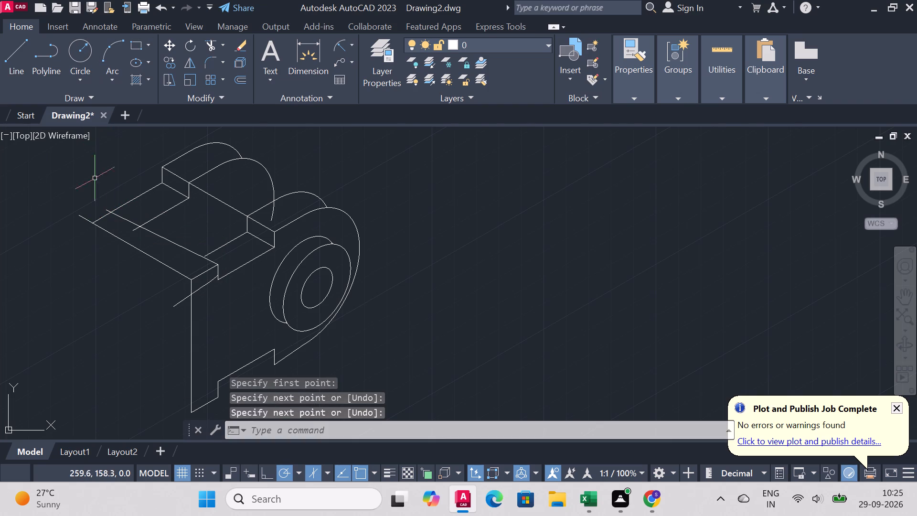
Trim away the 26 mm guide line and the overhanging ends of the copied plate's front arc and lower edges.
click(206, 46)
click(231, 207)
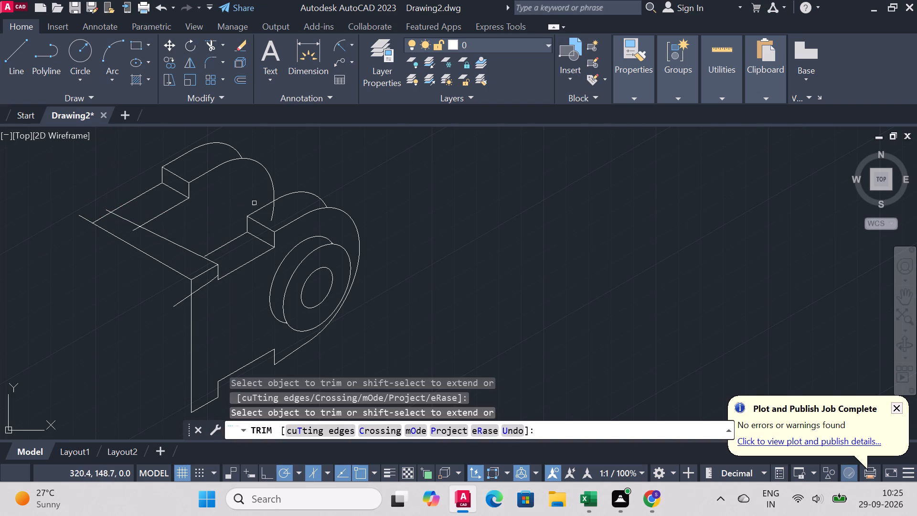
click(272, 215)
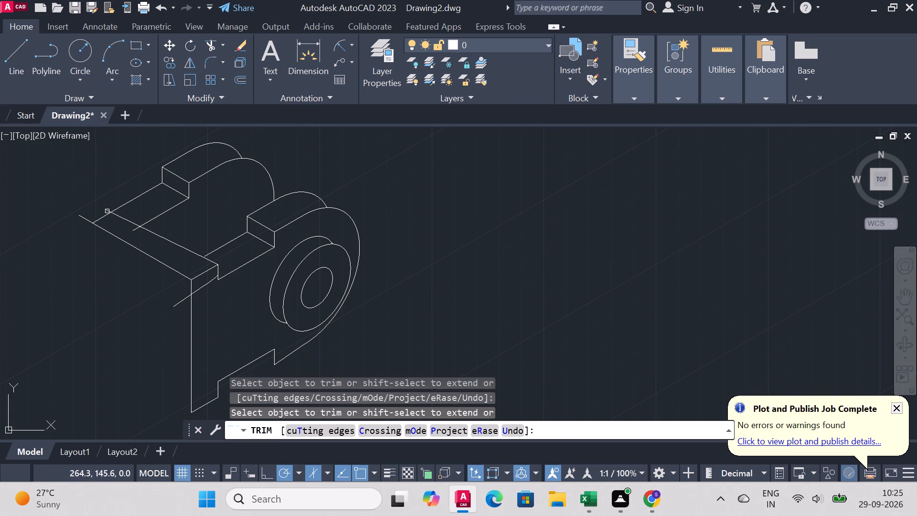
click(103, 217)
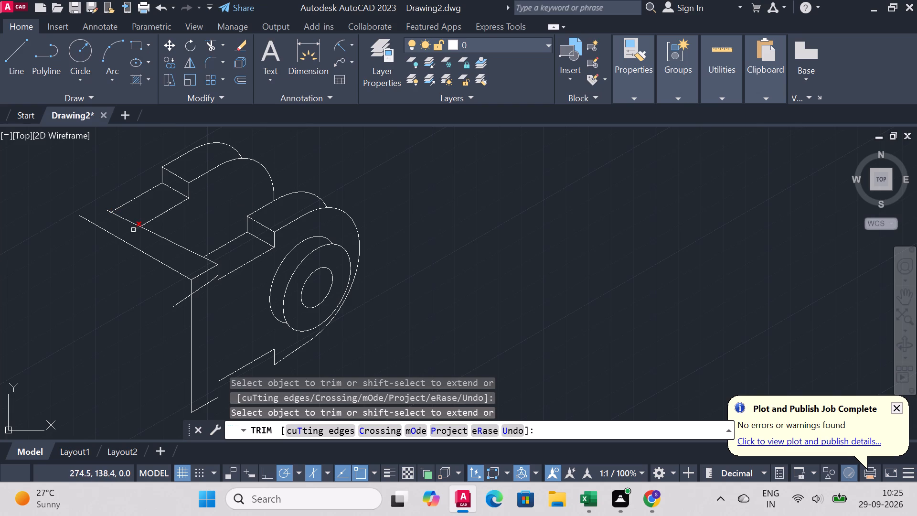
click(133, 230)
Trim away the 50 mm receding line from the block's notch corner and the stray lower-edge extension crossing the block's front face.
click(162, 239)
click(128, 221)
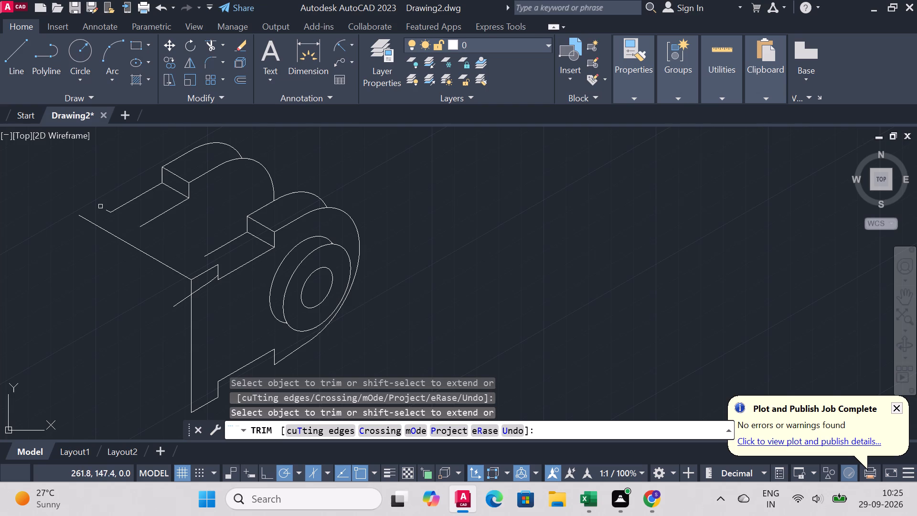
click(104, 210)
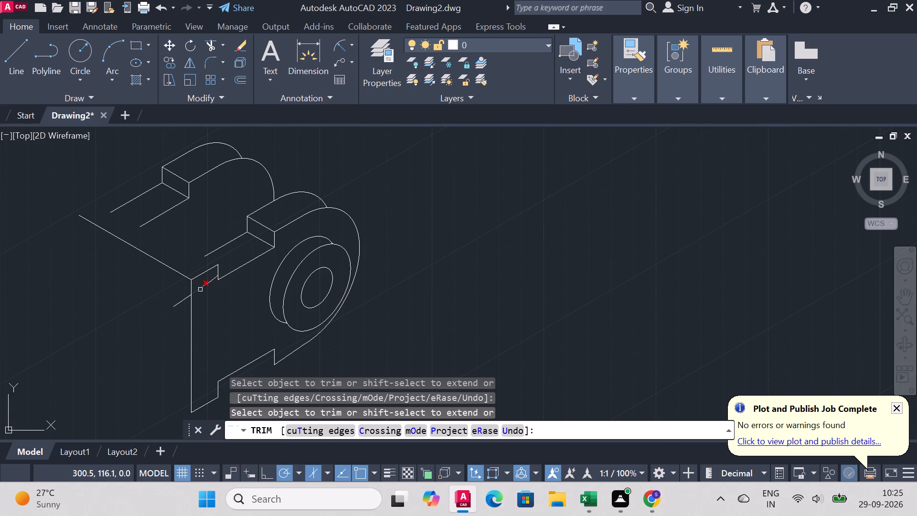
click(201, 286)
click(178, 304)
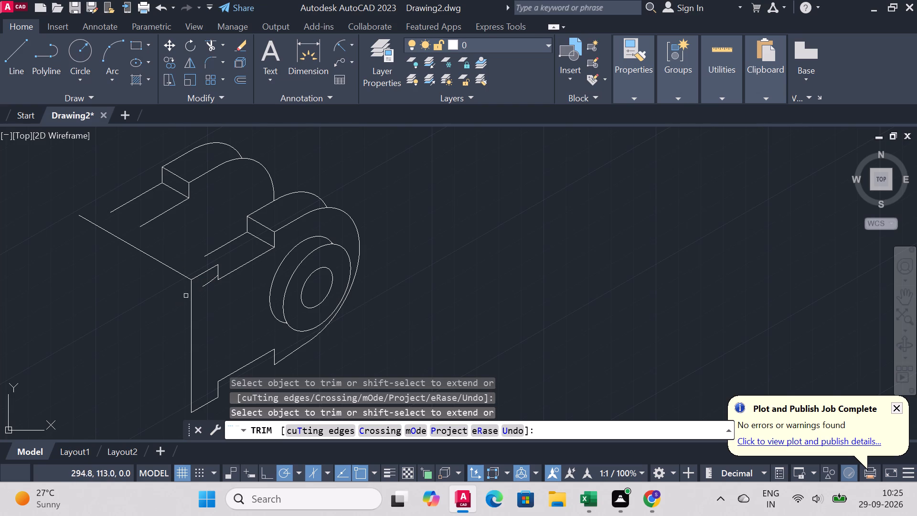
click(210, 283)
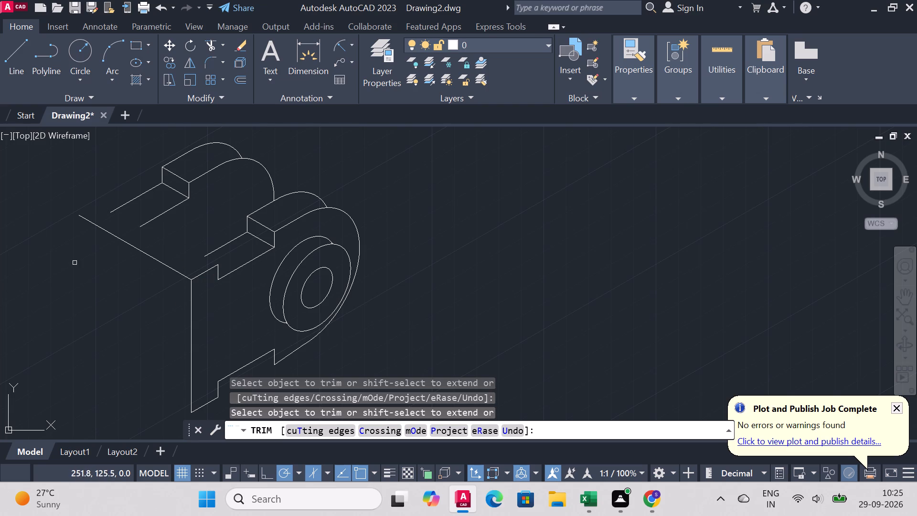
right_click(75, 263)
click(106, 269)
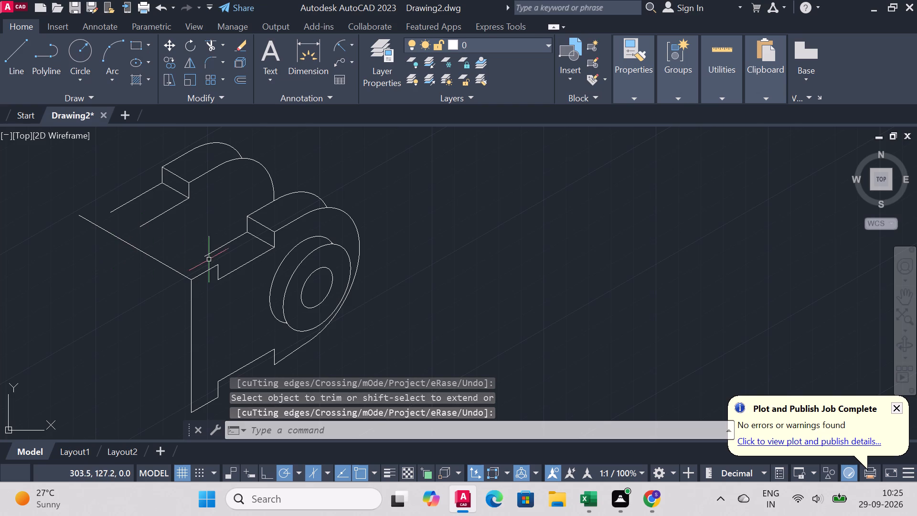
Draw a receding line at 150° from the block's upper front notch corner to the copied plate's back lower edge.
click(15, 54)
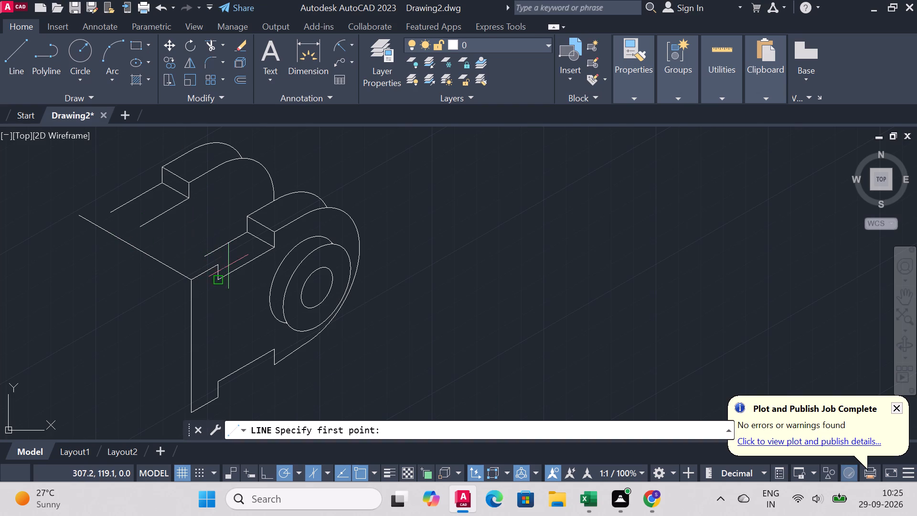
click(218, 262)
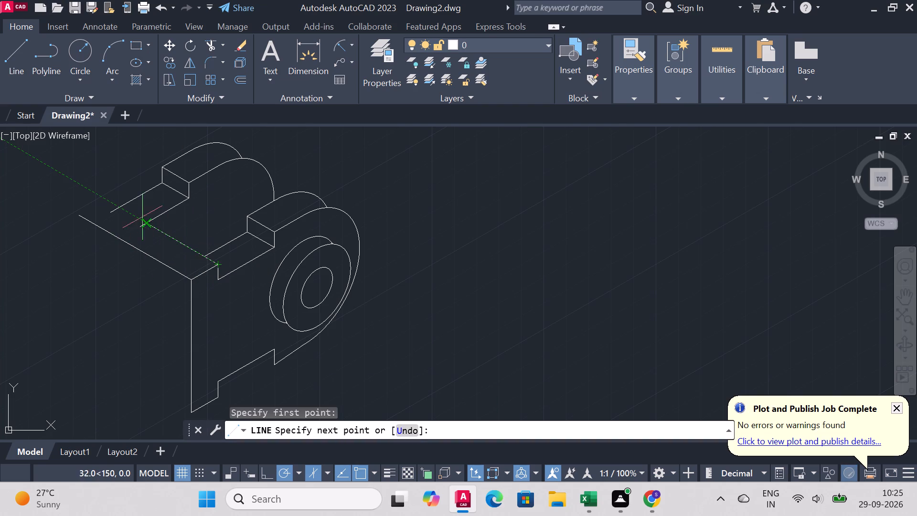
click(120, 205)
right_click(120, 205)
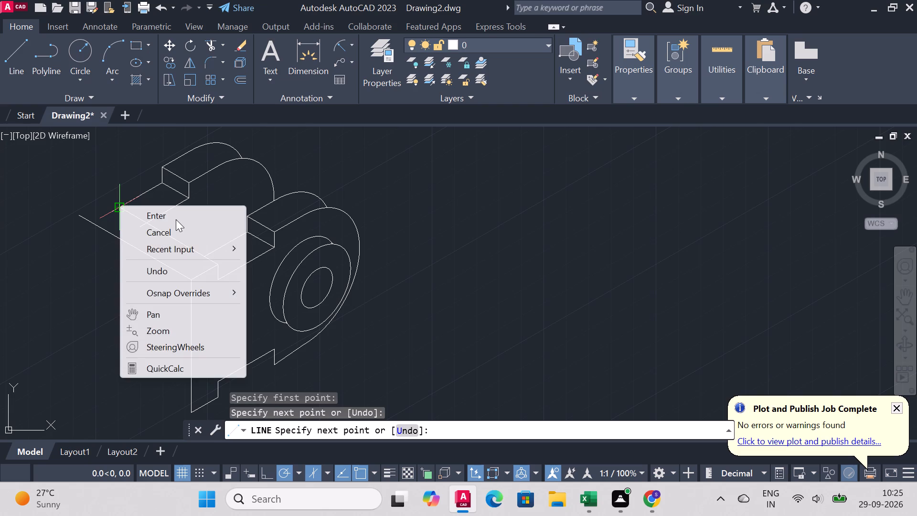
click(177, 221)
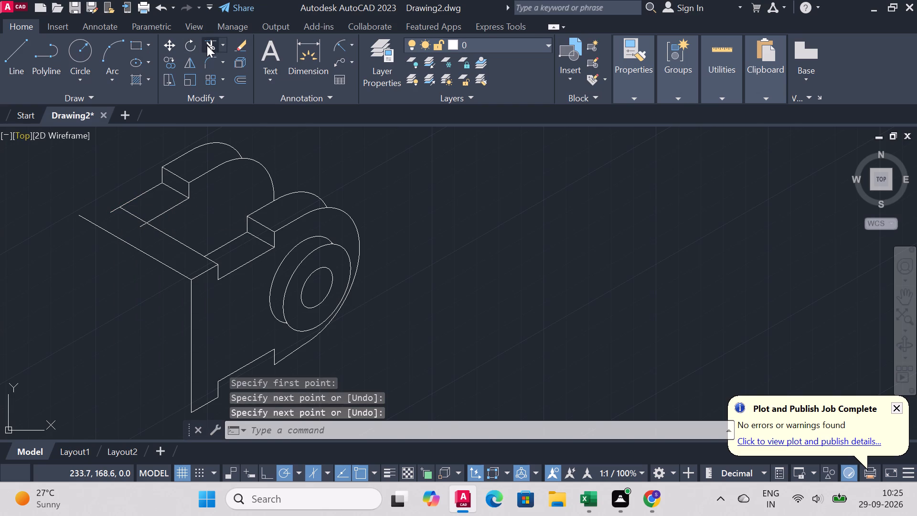
Trim the ends of the copied plate's front and back lower edges that overhang the new receding line.
click(208, 46)
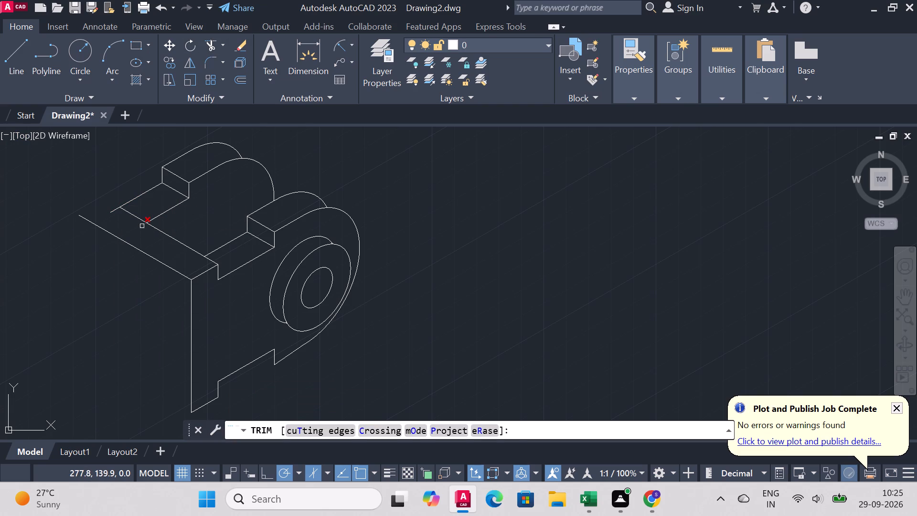
click(141, 226)
click(115, 213)
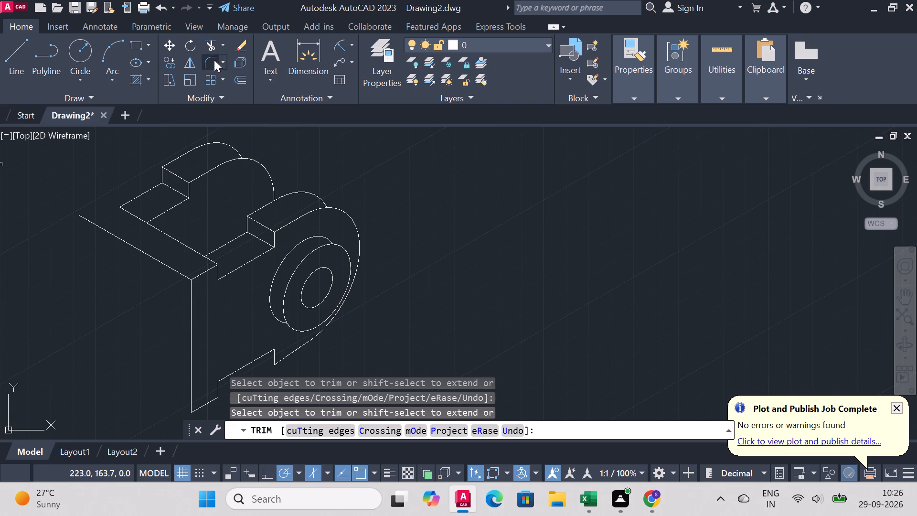
Draw a 44 mm receding construction line at 150° from the centre of the front plate's small isocircle.
click(14, 59)
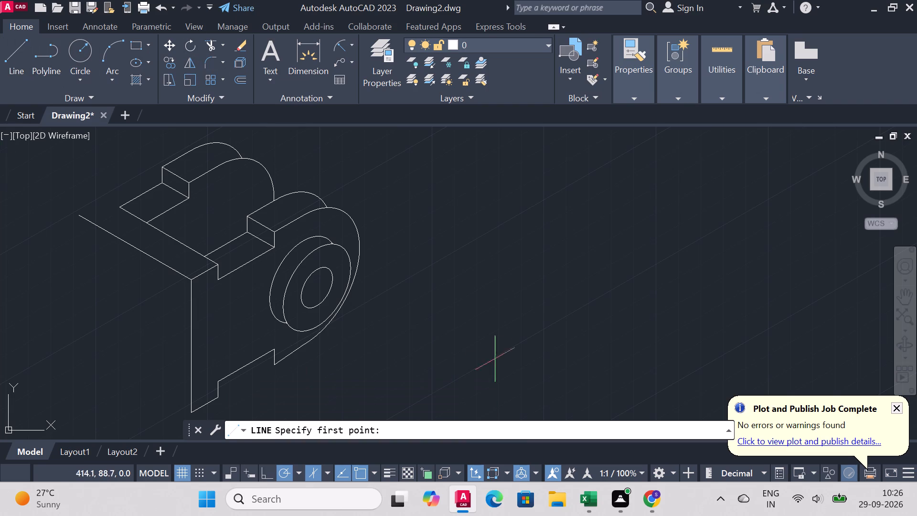
click(315, 292)
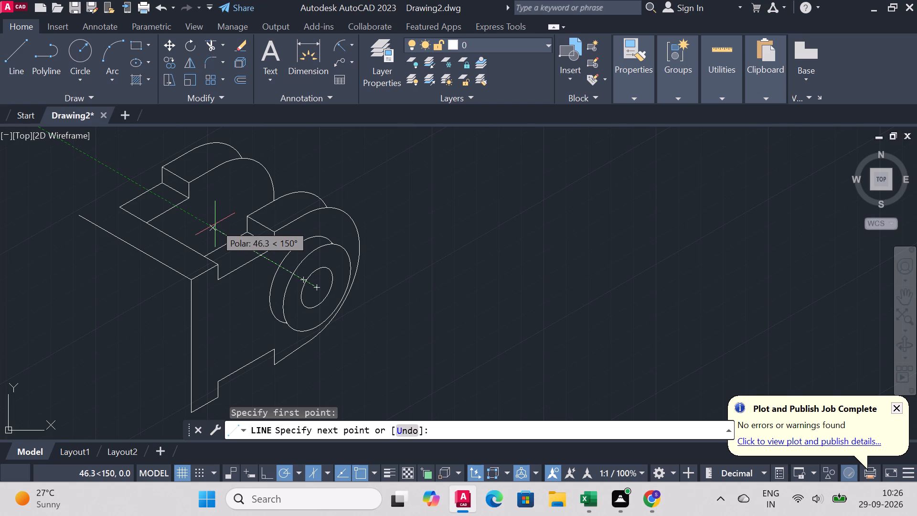
text(55)
key(BackSpace)
key(BackSpace)
text(44)
key(Return)
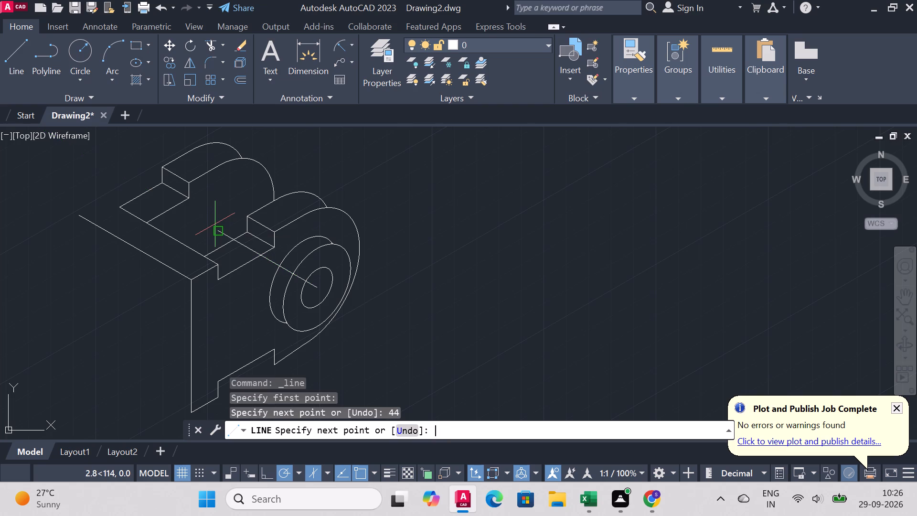
right_click(222, 197)
click(258, 206)
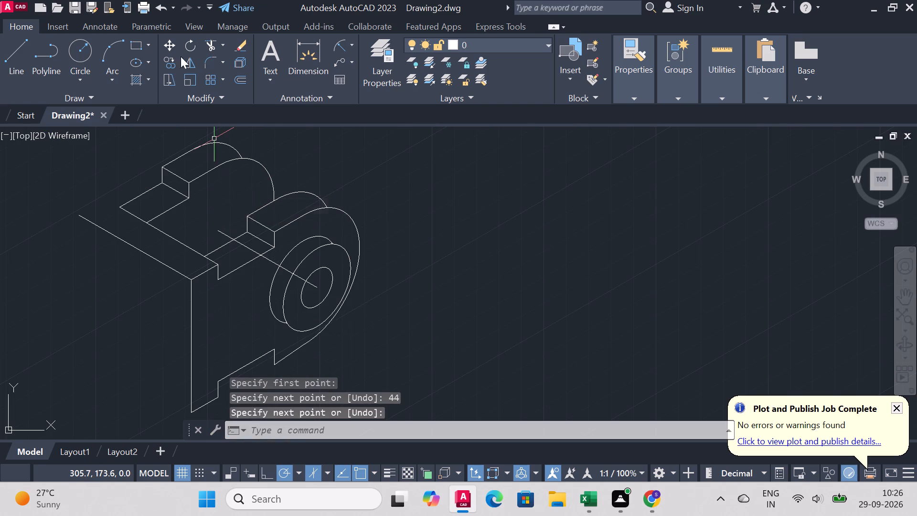
Copy the small isocircle from its centre to the far end of the 44 mm construction line.
click(172, 64)
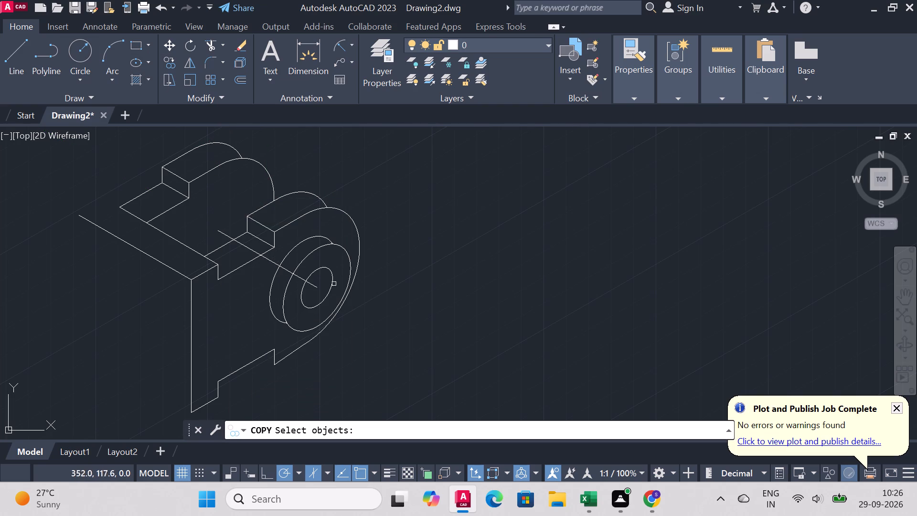
click(329, 269)
right_click(426, 248)
click(315, 289)
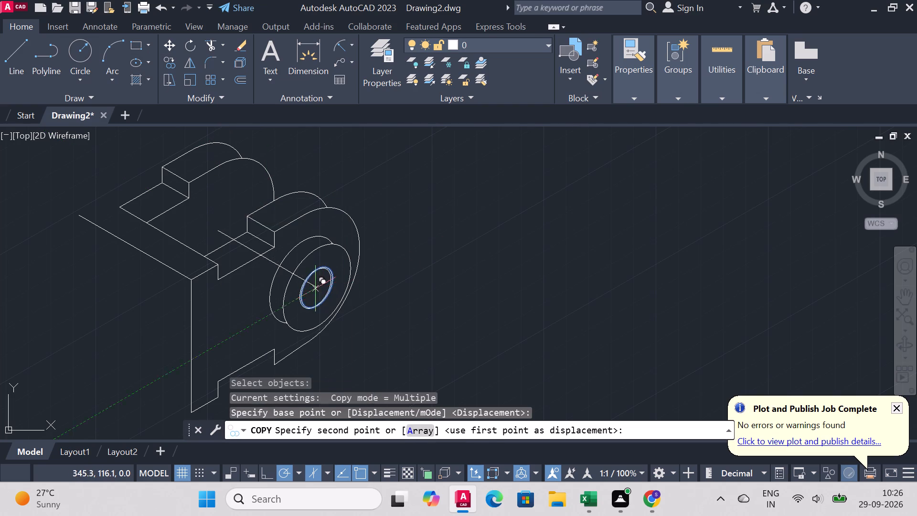
click(217, 227)
right_click(217, 227)
click(256, 234)
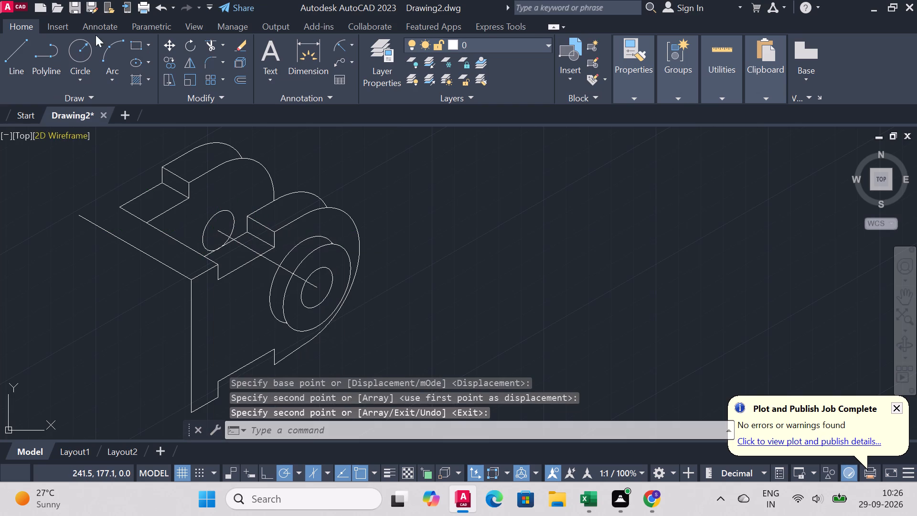
Trim away every segment of the 44 mm construction line between the two small isocircles.
click(205, 46)
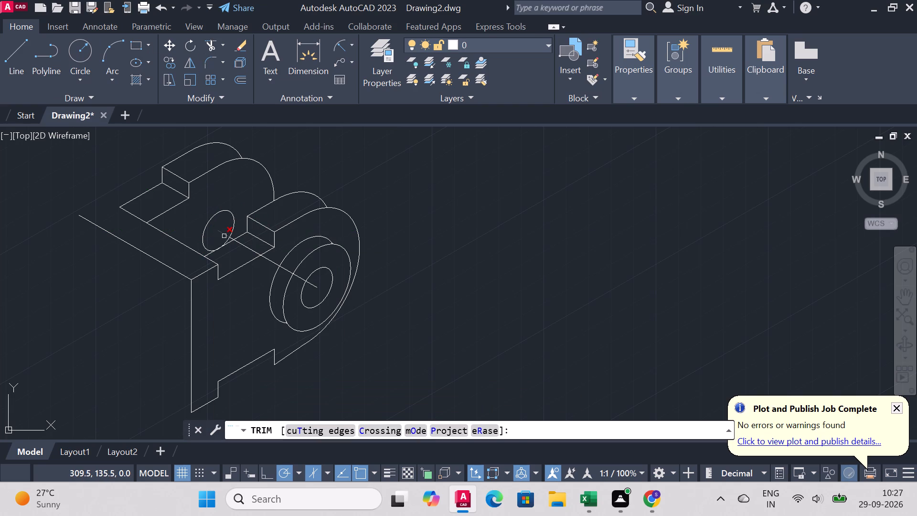
click(224, 235)
click(246, 247)
scroll(217, 226, up, 3)
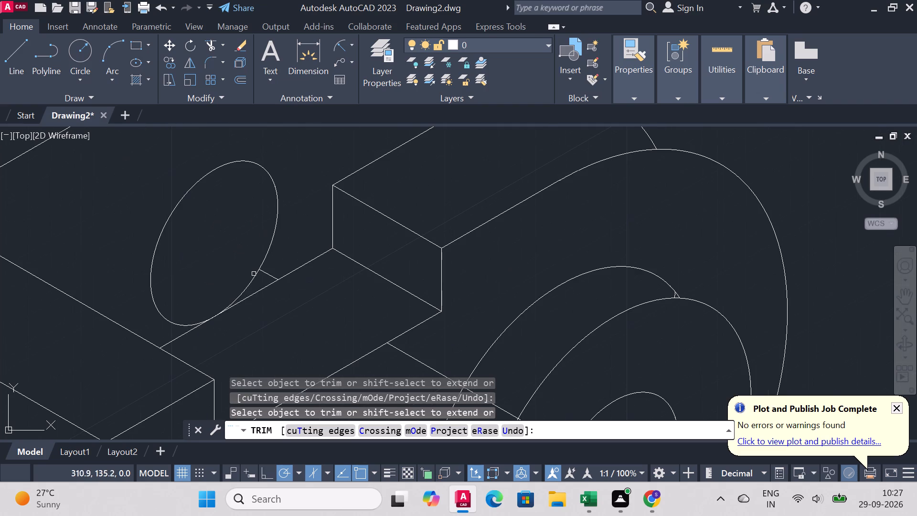
click(271, 277)
scroll(300, 231, down, 2)
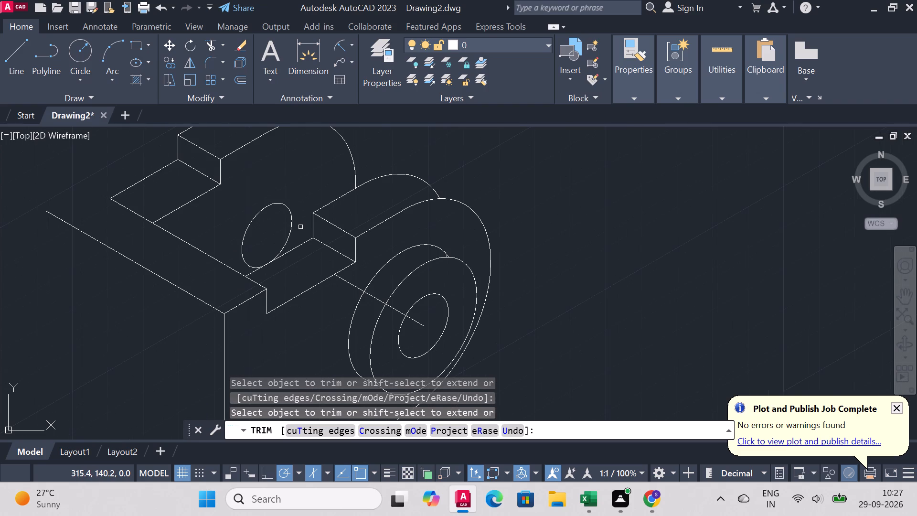
scroll(309, 210, down, 1)
scroll(330, 242, up, 2)
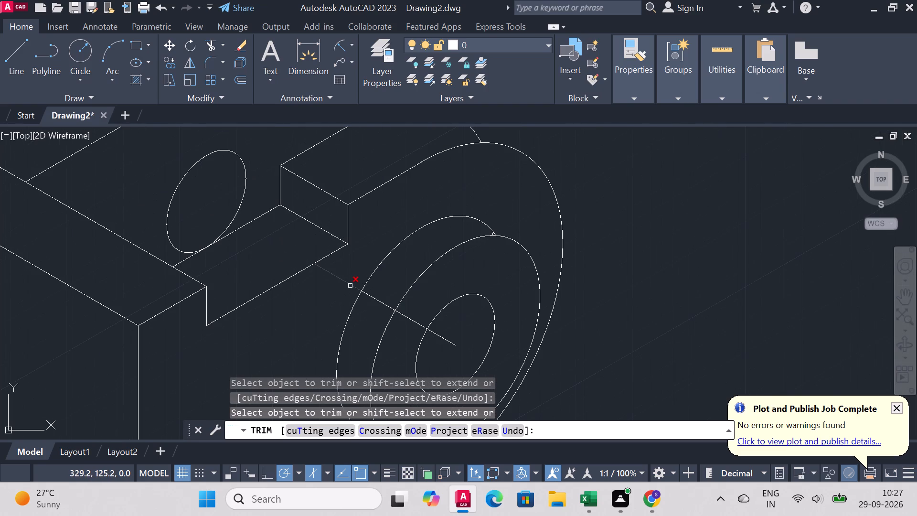
click(351, 286)
click(373, 295)
click(414, 323)
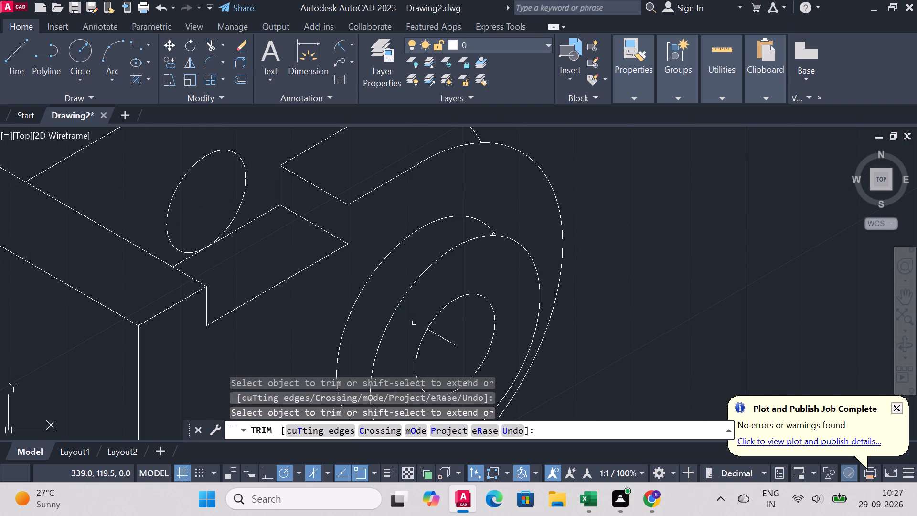
click(449, 338)
click(445, 347)
Trim away the outermost receding edge running back from the block's upper front corner.
scroll(415, 255, down, 4)
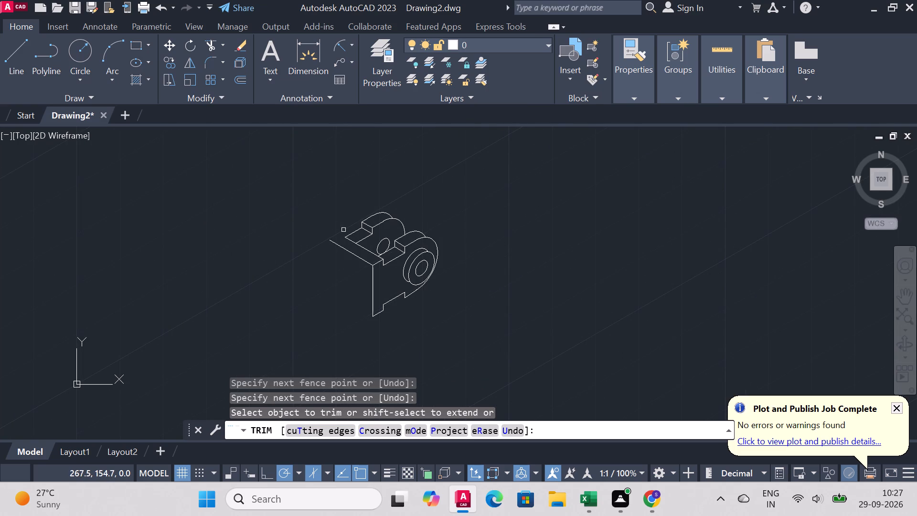
click(349, 252)
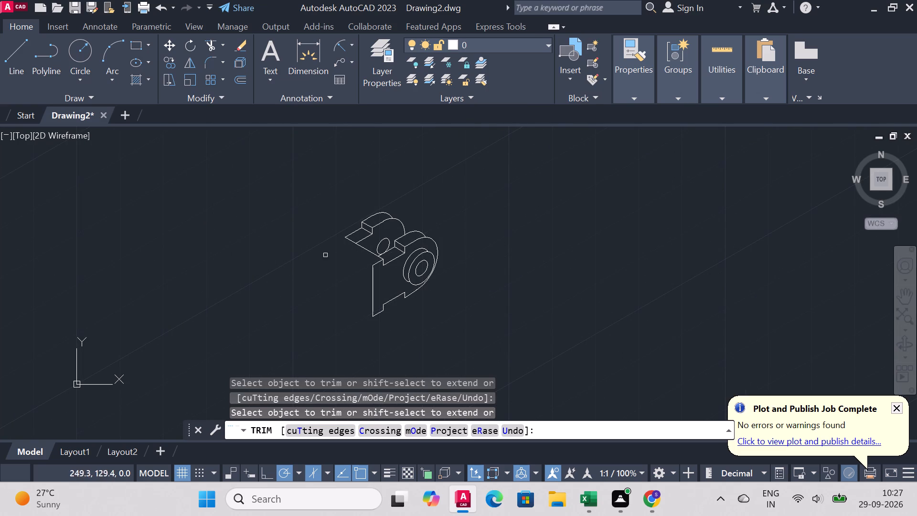
Draw a 12 mm line at 210° from the outer end of the copied plate's back lower edge, continuing that edge outward.
click(9, 67)
scroll(240, 280, up, 2)
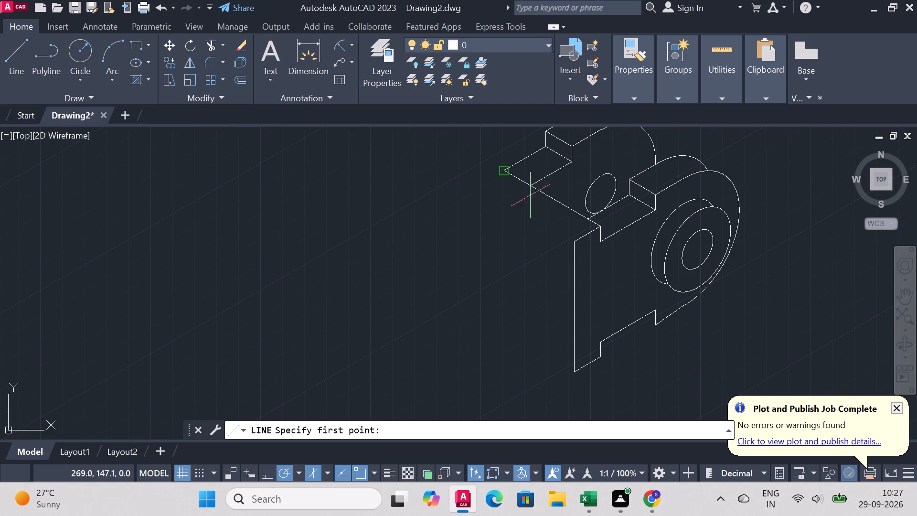
click(500, 174)
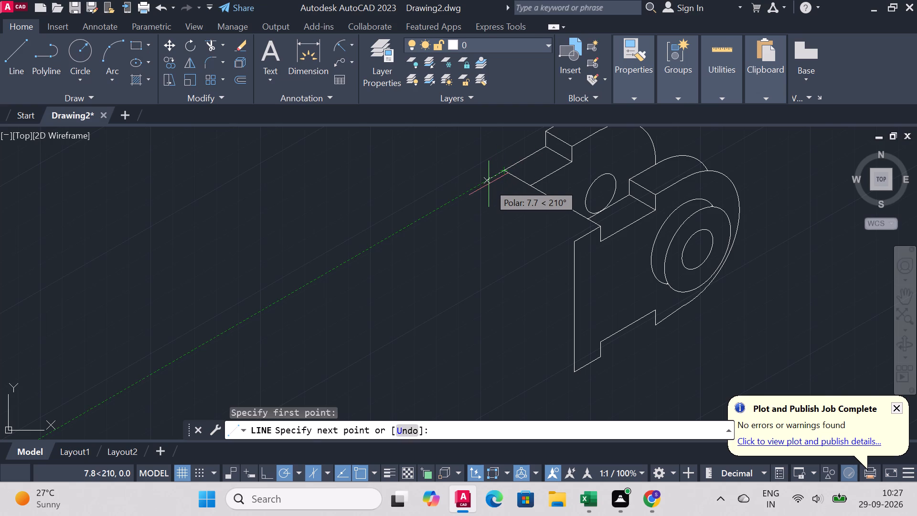
text(12)
key(Return)
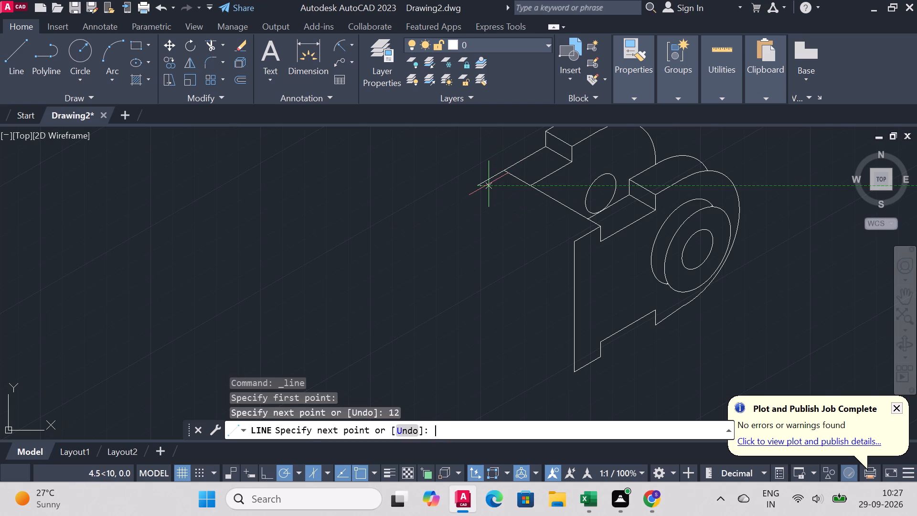
right_click(422, 190)
click(471, 205)
scroll(657, 205, down, 3)
scroll(401, 293, down, 2)
scroll(501, 199, up, 2)
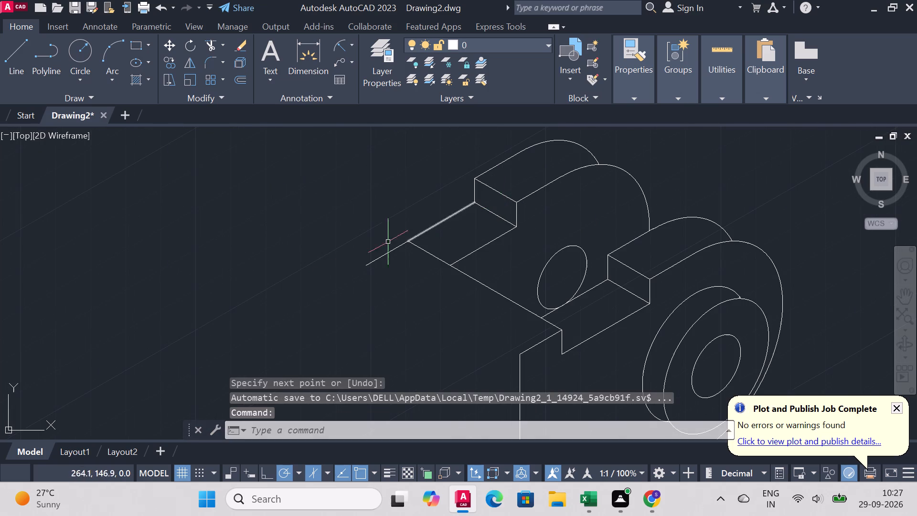
Measure the gap between the facing upper notch corners of the two rounded plates.
click(301, 50)
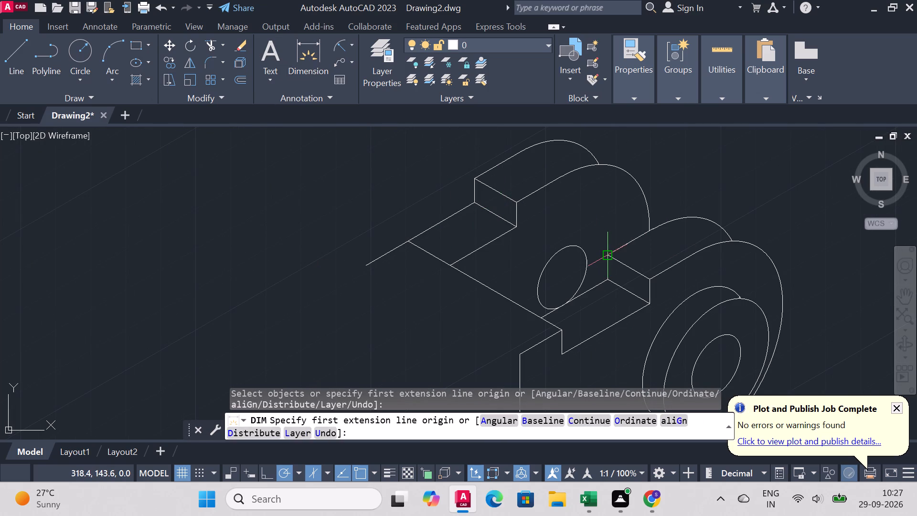
click(606, 259)
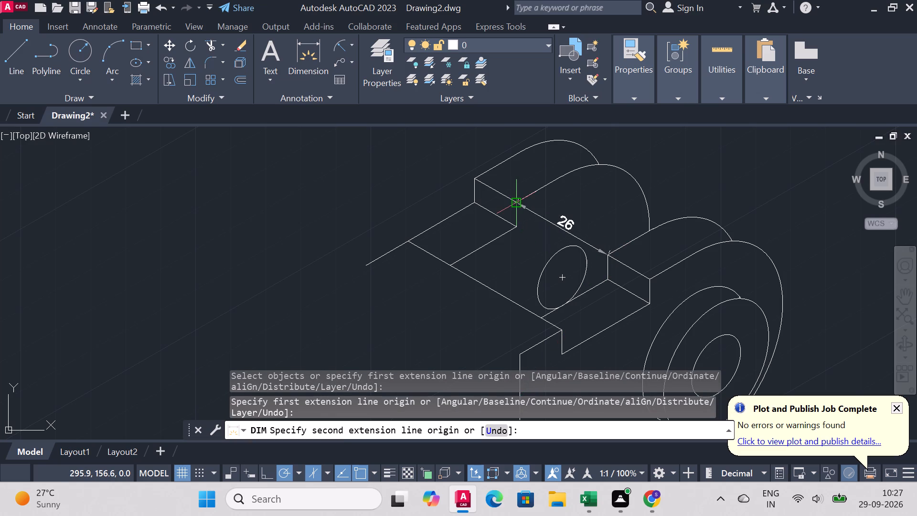
right_click(510, 202)
click(544, 218)
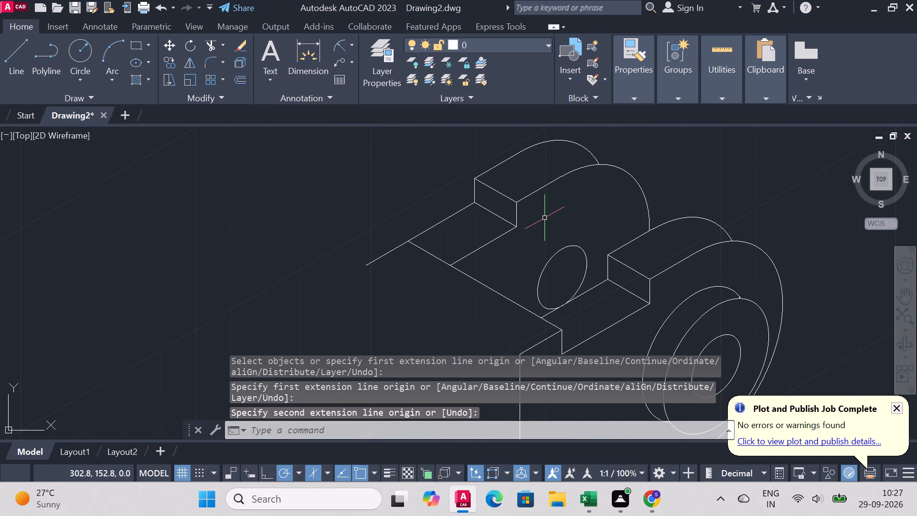
Delete the long receding line that joins the front corner to the rear plate's back lower edge.
scroll(452, 268, down, 1)
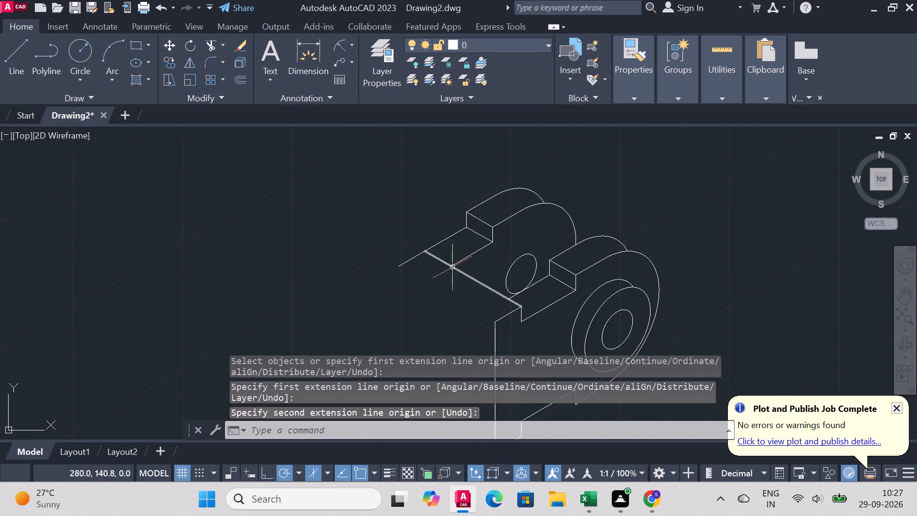
scroll(460, 290, up, 2)
click(503, 267)
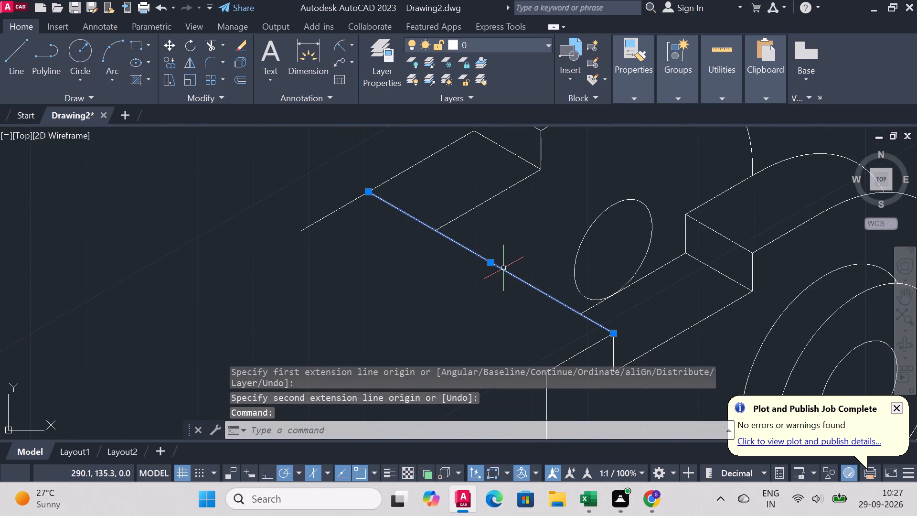
key(Delete)
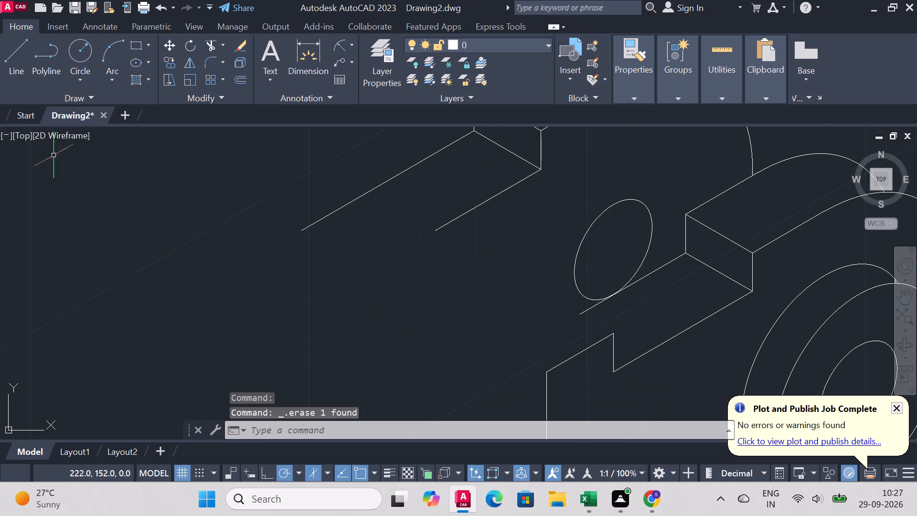
Draw a 50 mm line at 150° from the block's upper front corner, running back past both plates.
click(11, 59)
scroll(245, 49, down, 2)
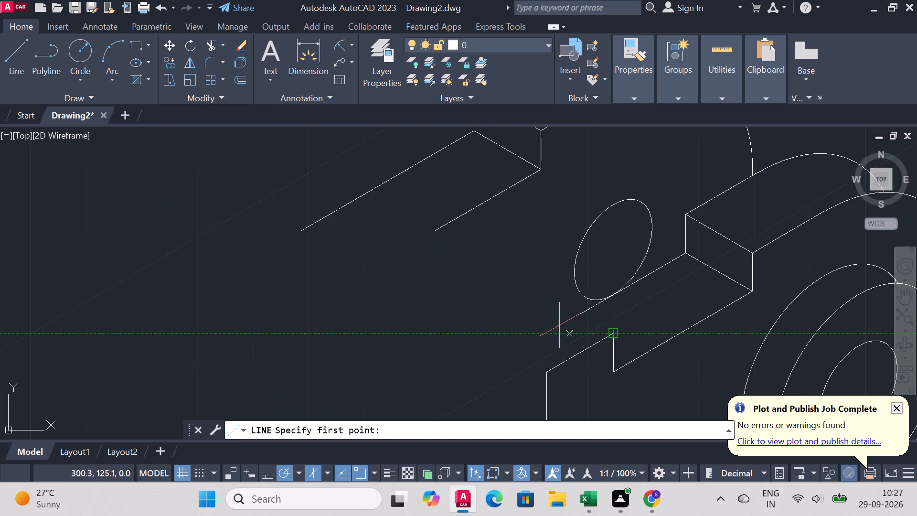
click(1, 63)
click(8, 55)
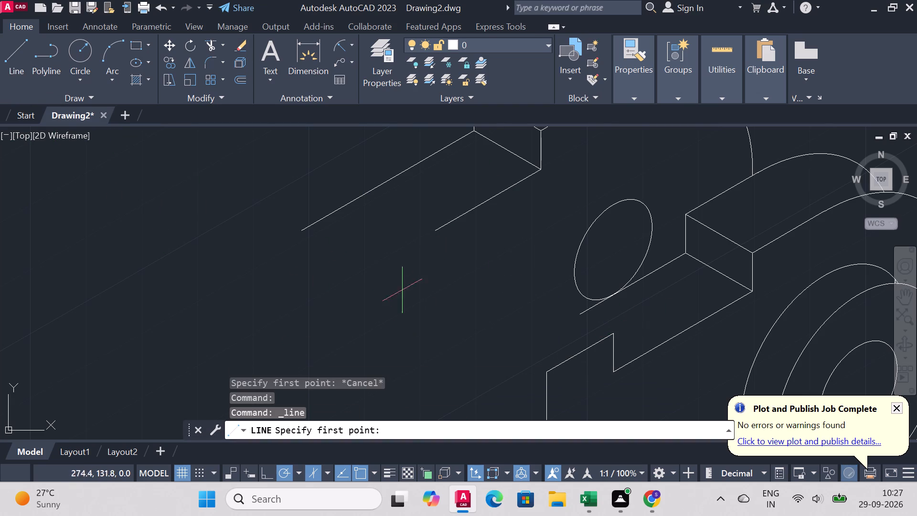
click(614, 333)
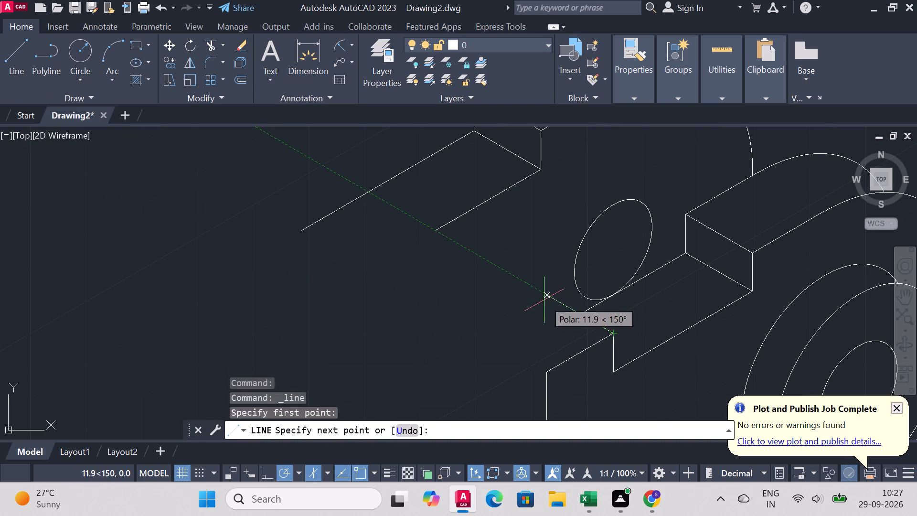
text(50)
key(Return)
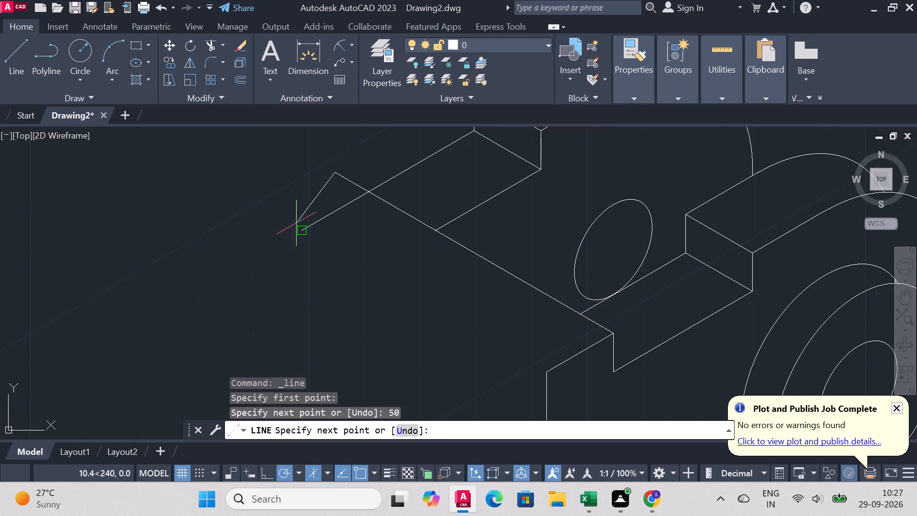
right_click(248, 212)
click(297, 219)
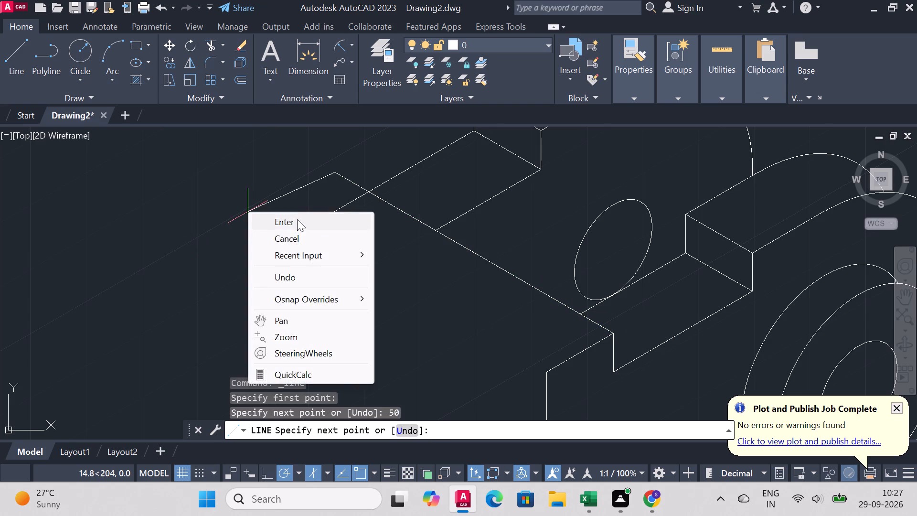
Delete the 12 mm line that extends outward from the rear plate's back lower edge.
click(323, 220)
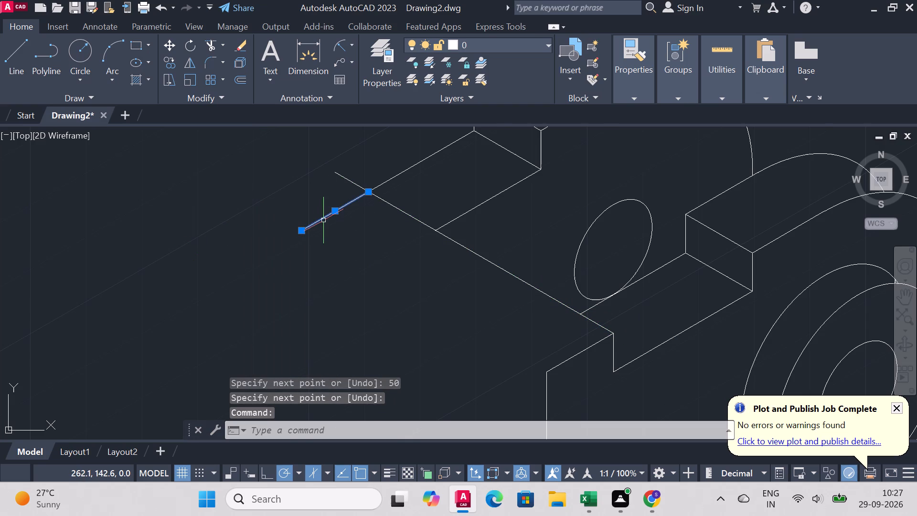
key(Delete)
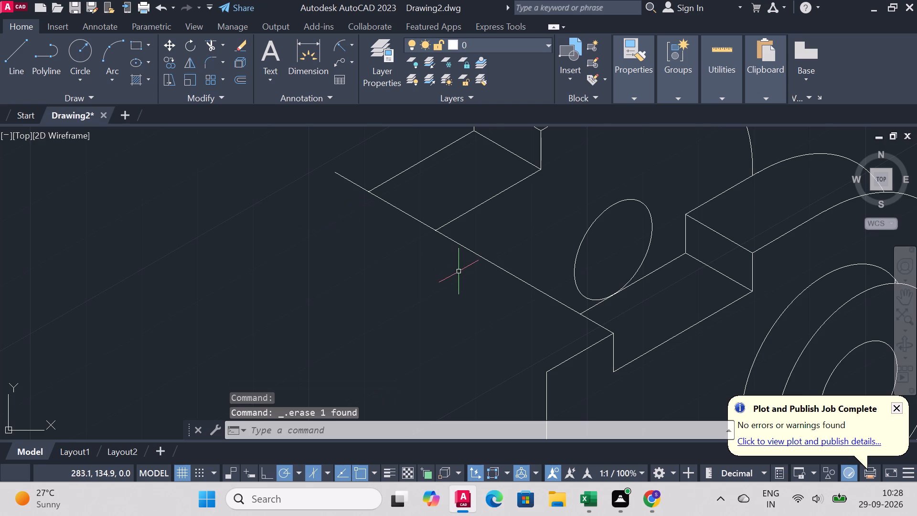
Draw a 12 mm line at 210° from the far end of the 50 mm line.
scroll(458, 274, down, 1)
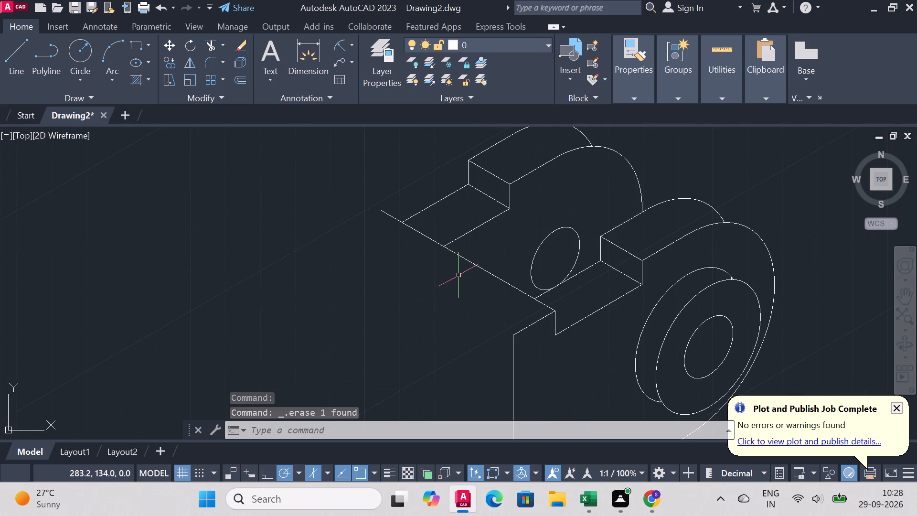
click(17, 55)
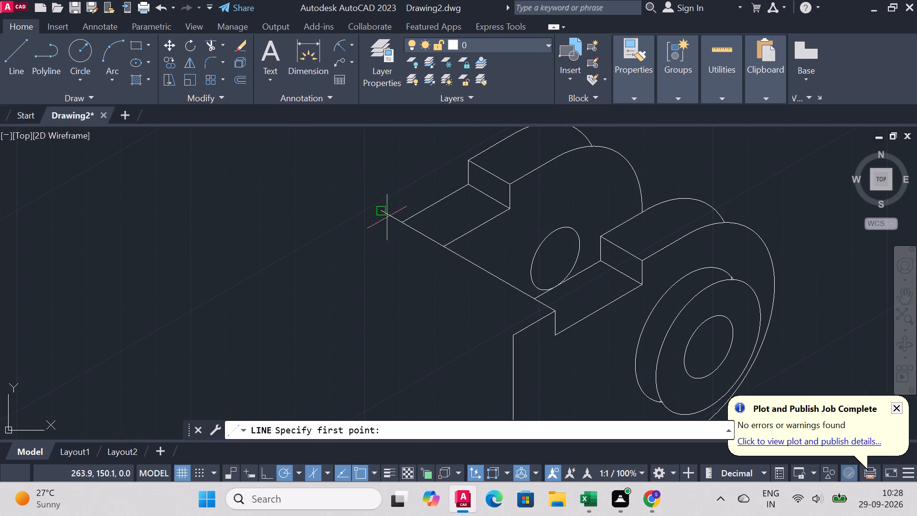
click(383, 211)
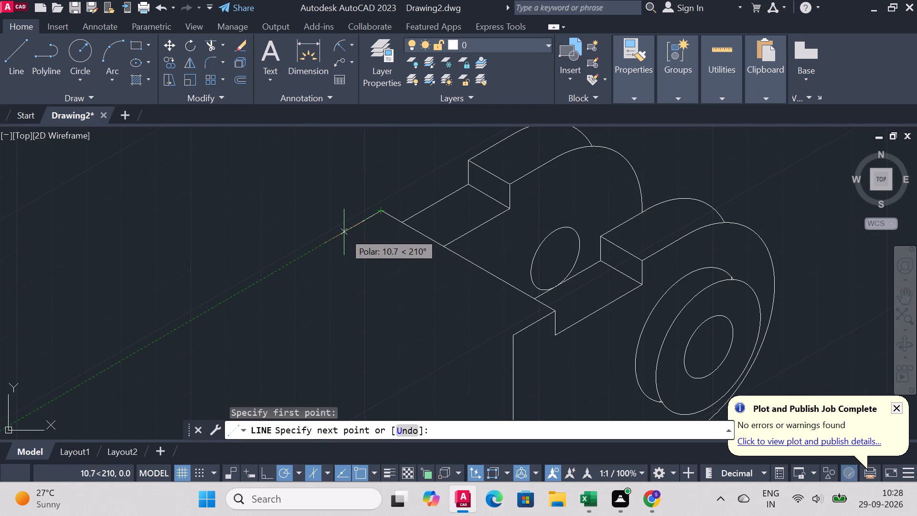
text(12)
key(Return)
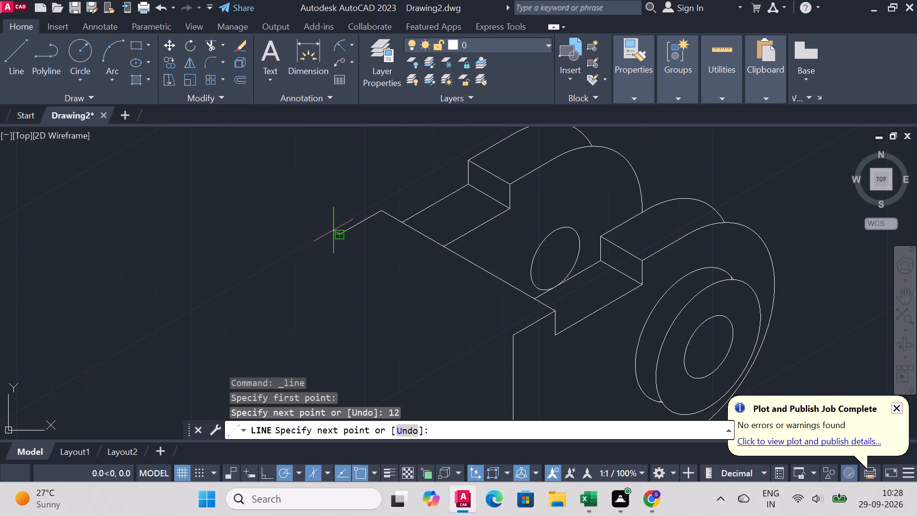
right_click(358, 304)
click(404, 313)
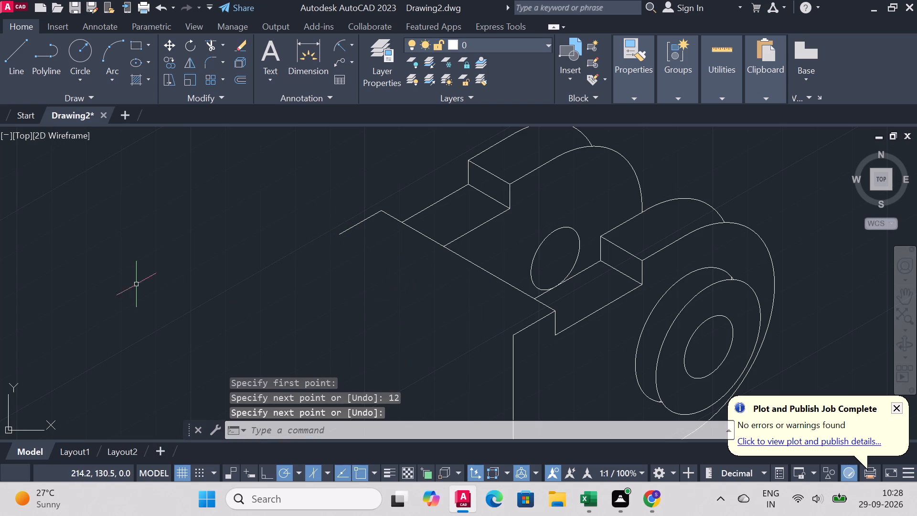
Draw a 25 mm line at 150° from the block's upper front corner, continued by a 37 mm line at 210°.
click(5, 61)
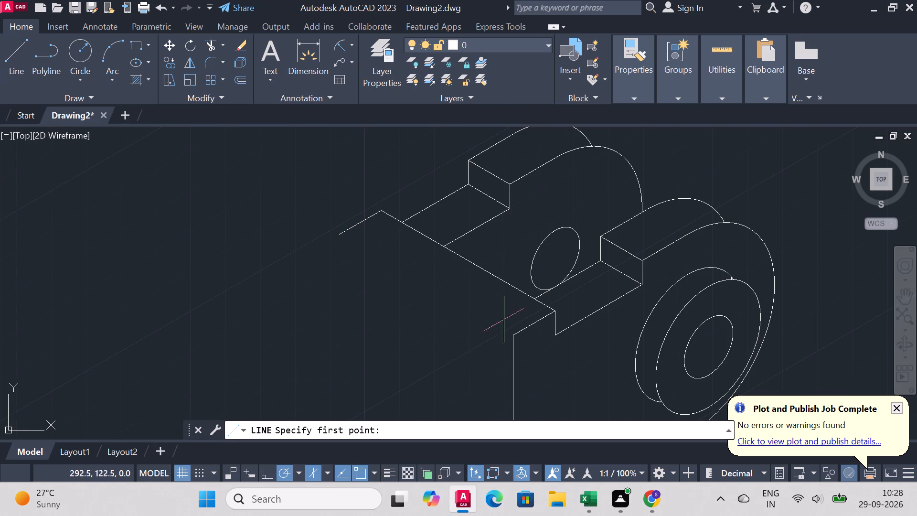
click(552, 315)
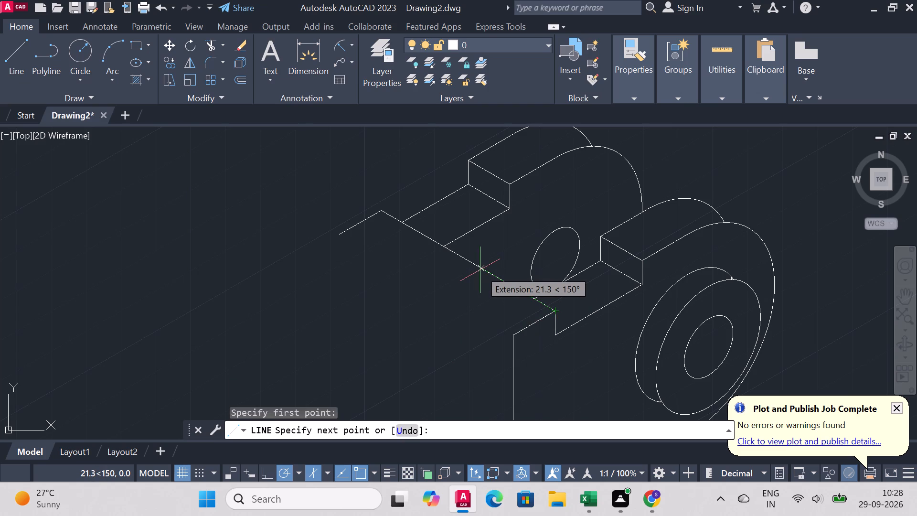
text(25)
key(Return)
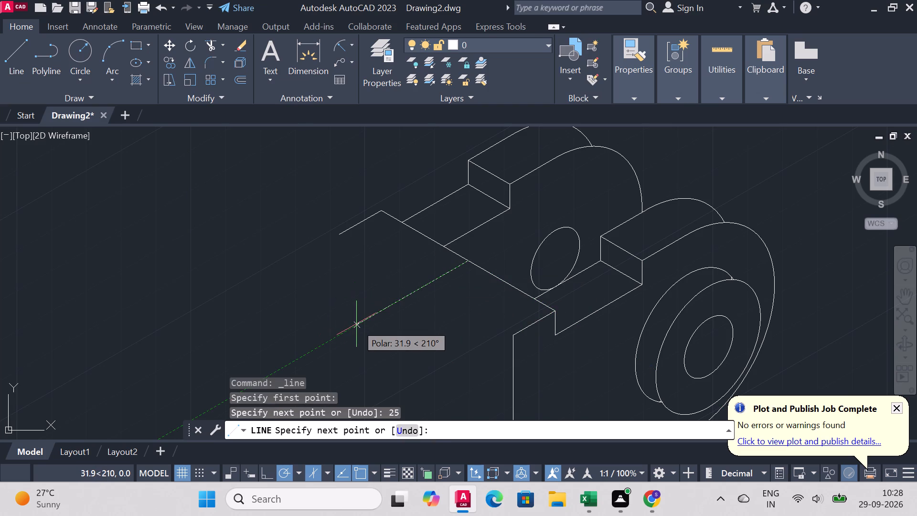
text(37)
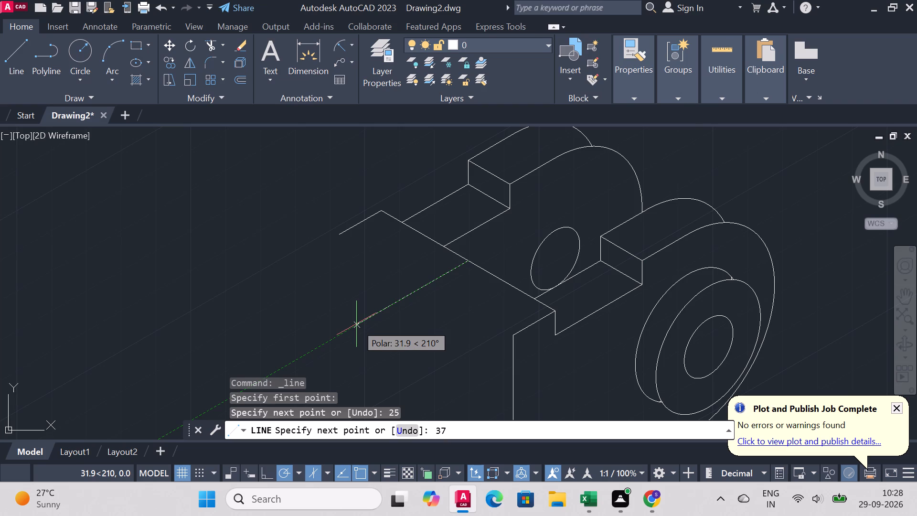
key(Return)
right_click(352, 324)
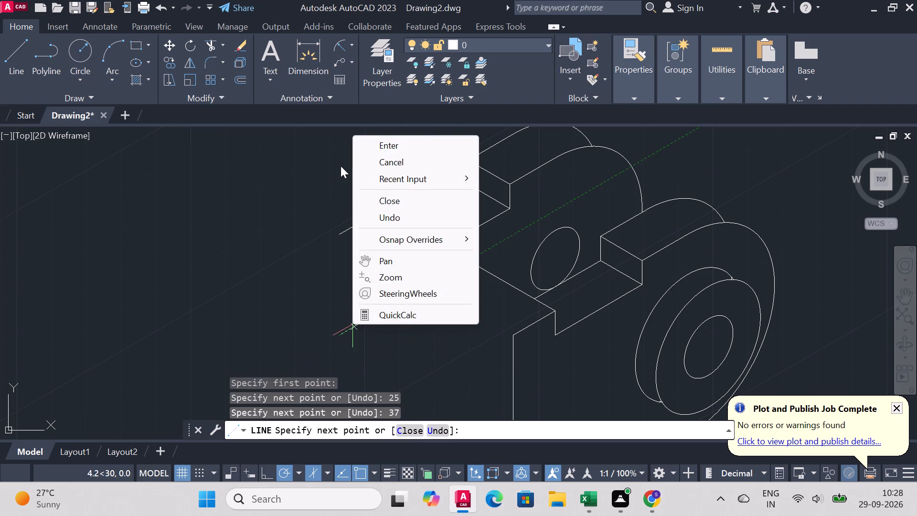
click(382, 148)
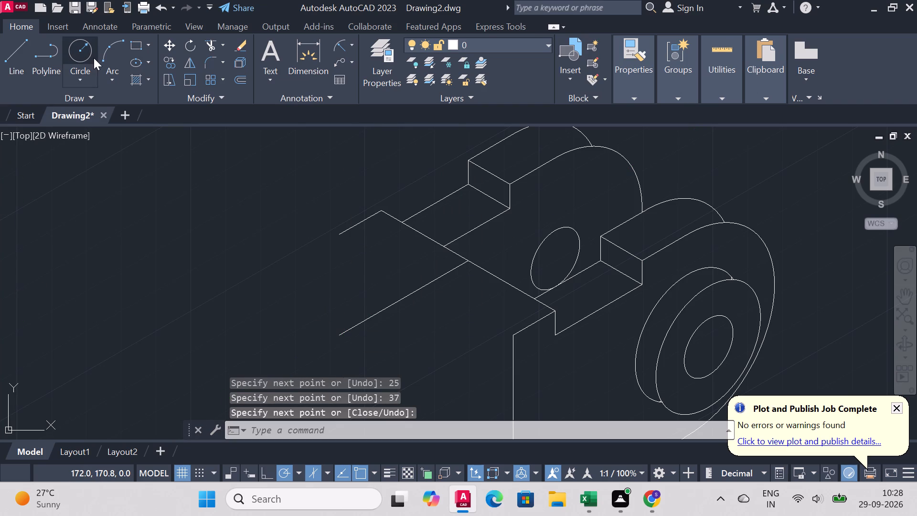
Trim the segment of the receding front edge between the 37 mm line and the front plate's back lower edge.
click(210, 46)
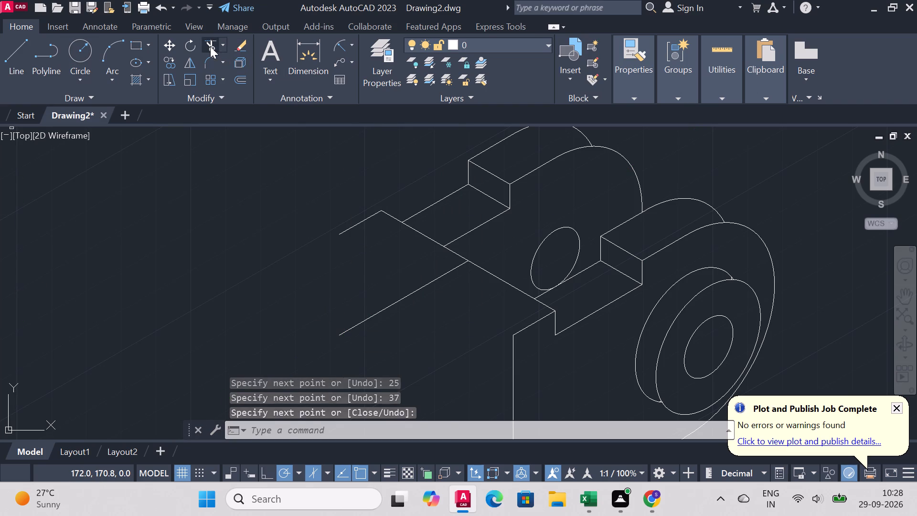
click(493, 279)
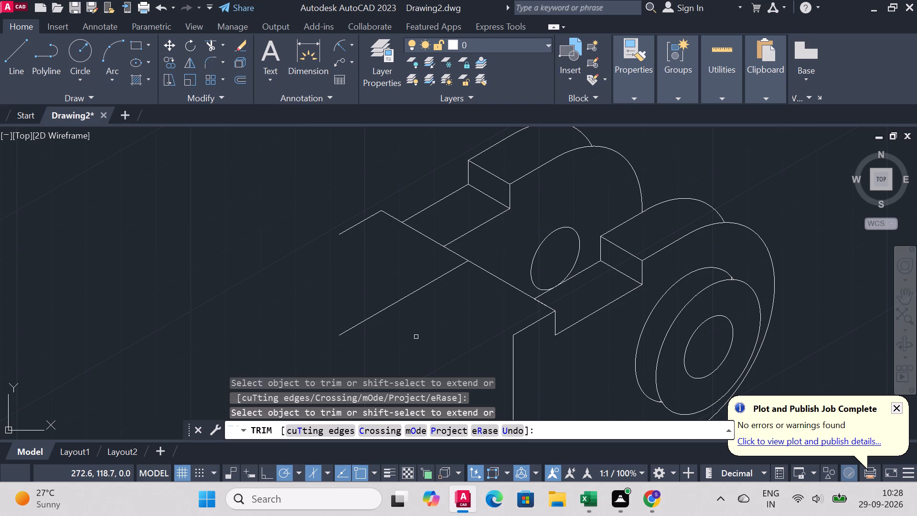
key(e)
key(l)
key(Return)
key(Escape)
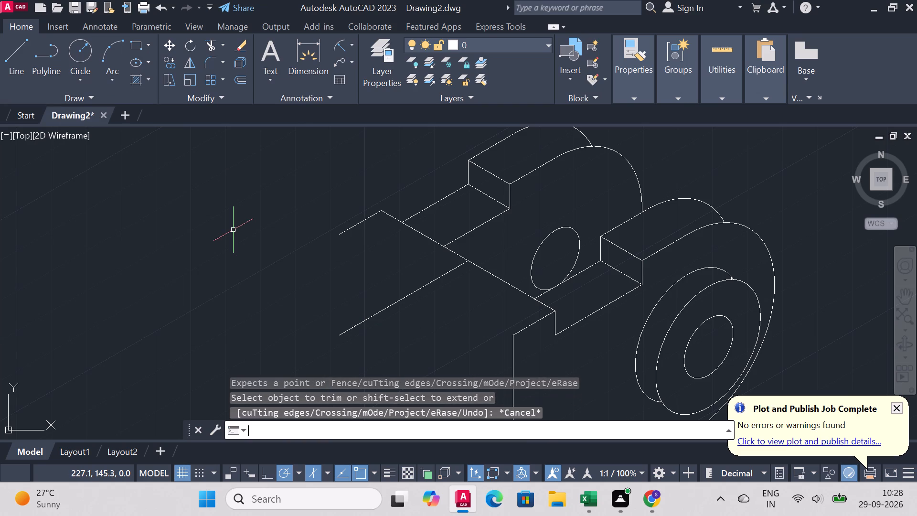
Draw an 18 mm diameter isocircle on the top isoplane, centred on the outer end of the 37 mm line.
text(el)
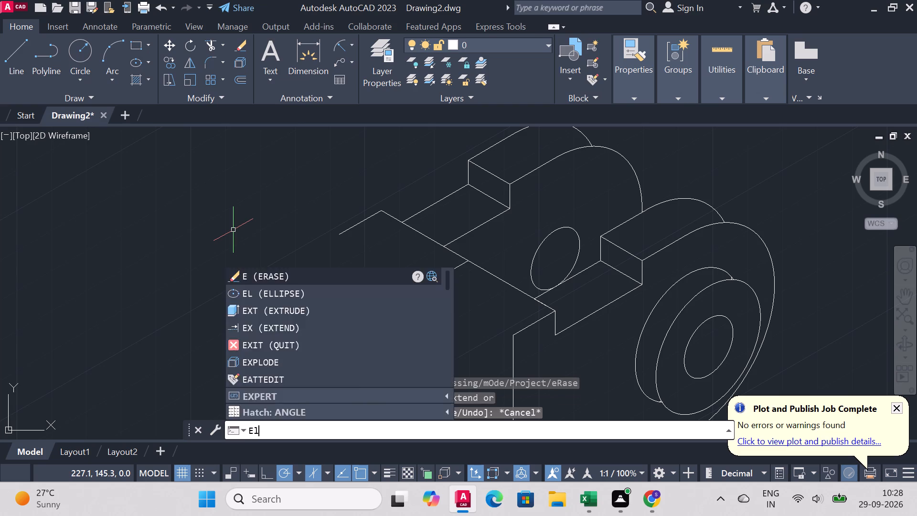
key(Return)
text(iso)
key(Return)
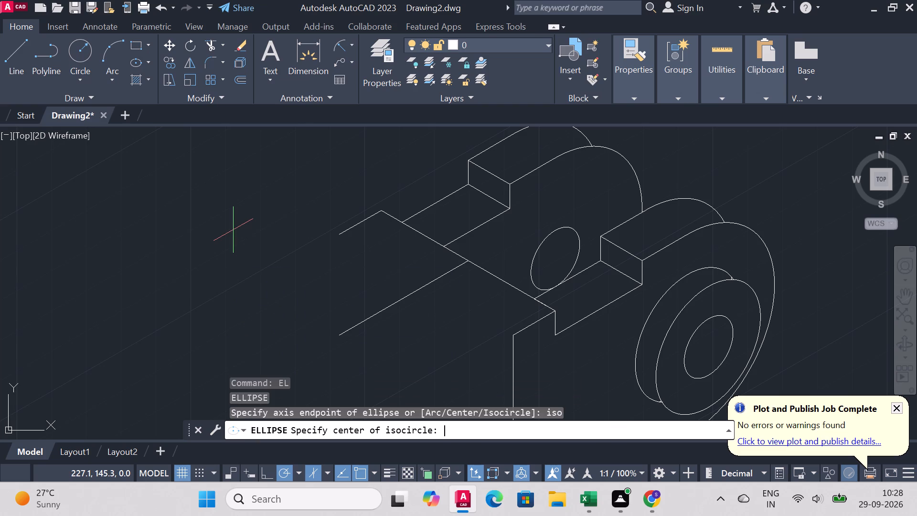
click(340, 331)
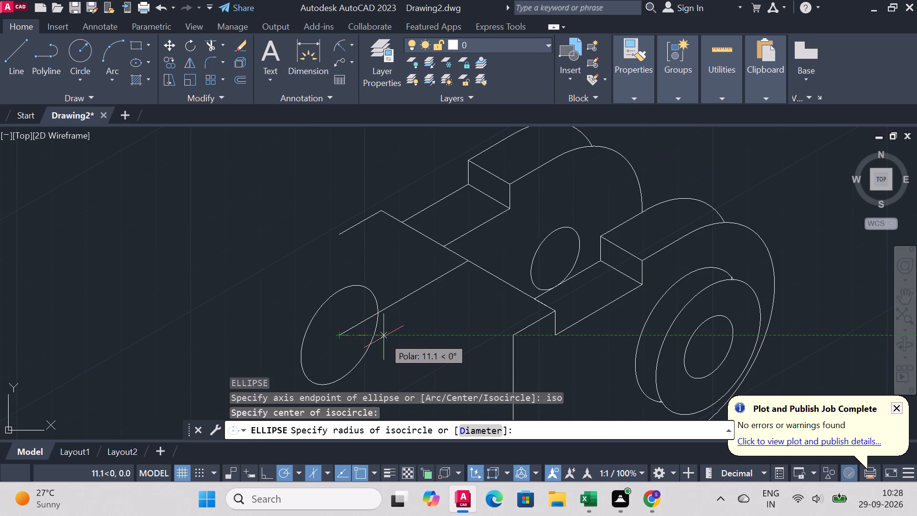
key(F5)
key(F5)
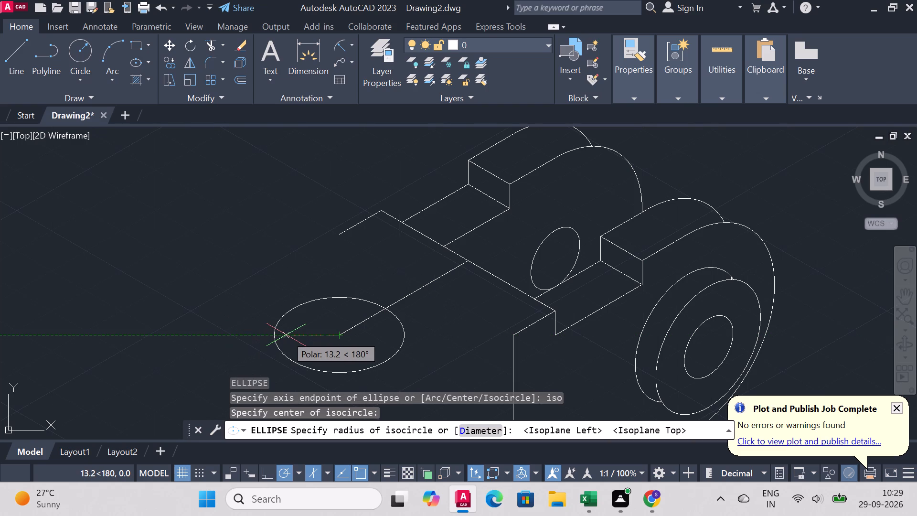
key(d)
key(Return)
text(18)
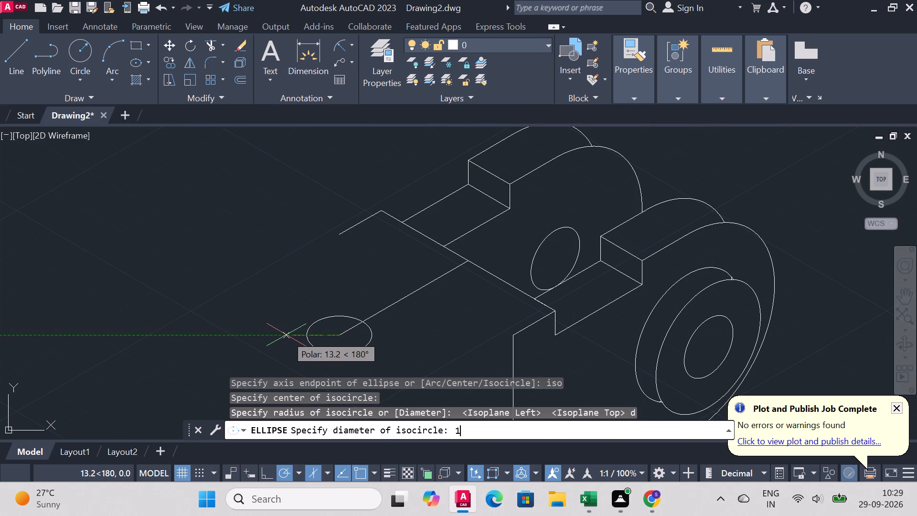
key(Return)
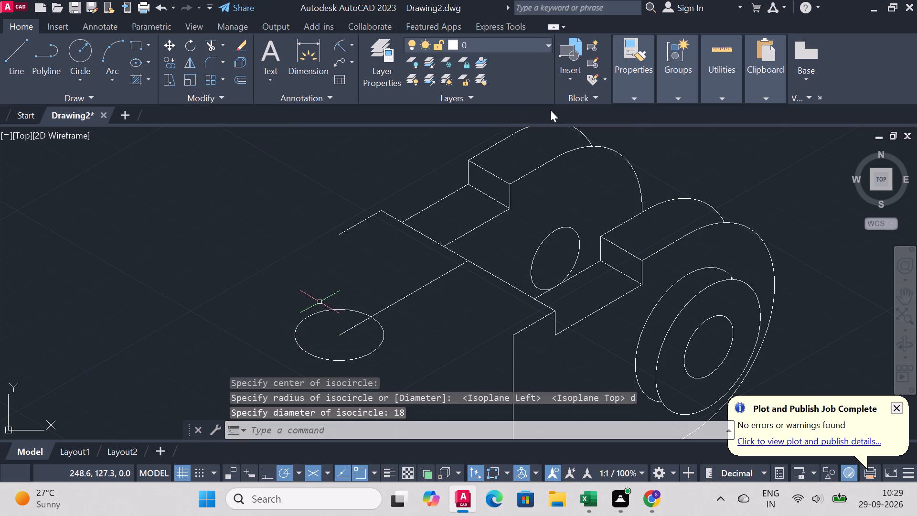
scroll(430, 84, down, 2)
scroll(439, 193, down, 1)
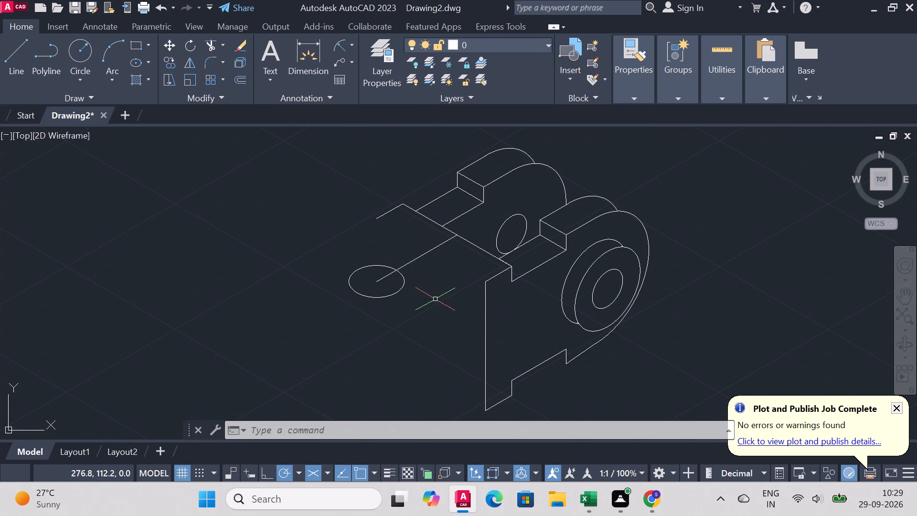
Draw a 12.5 mm radius isocircle on the top isoplane, concentric with the extension's 18 mm hole.
scroll(418, 255, down, 1)
scroll(427, 285, up, 1)
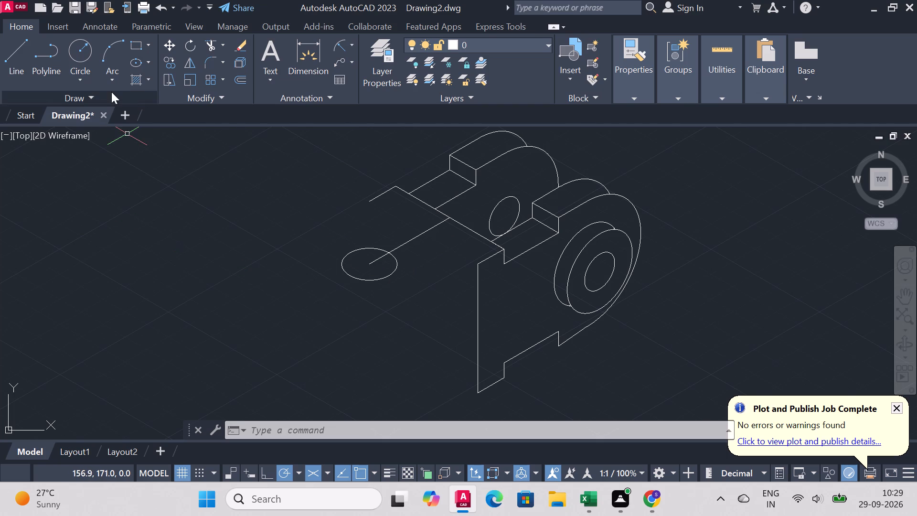
text(el)
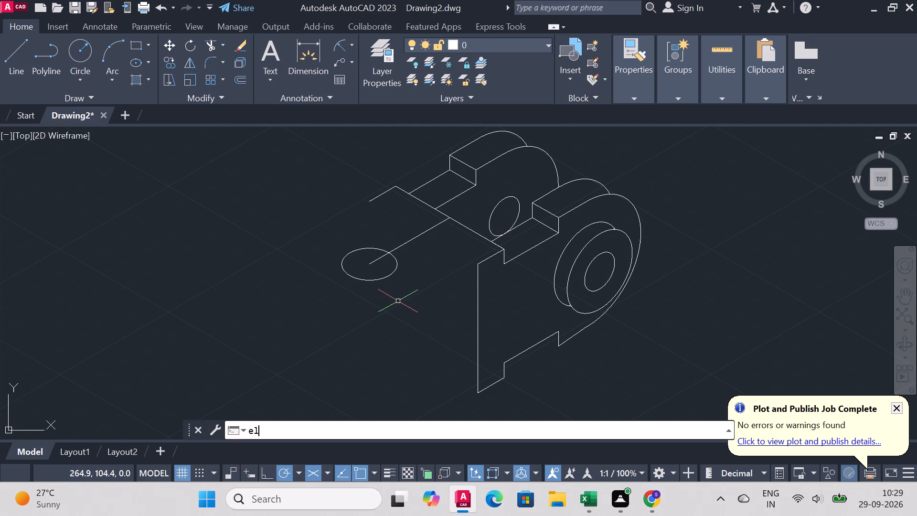
key(Return)
text(iso)
key(Return)
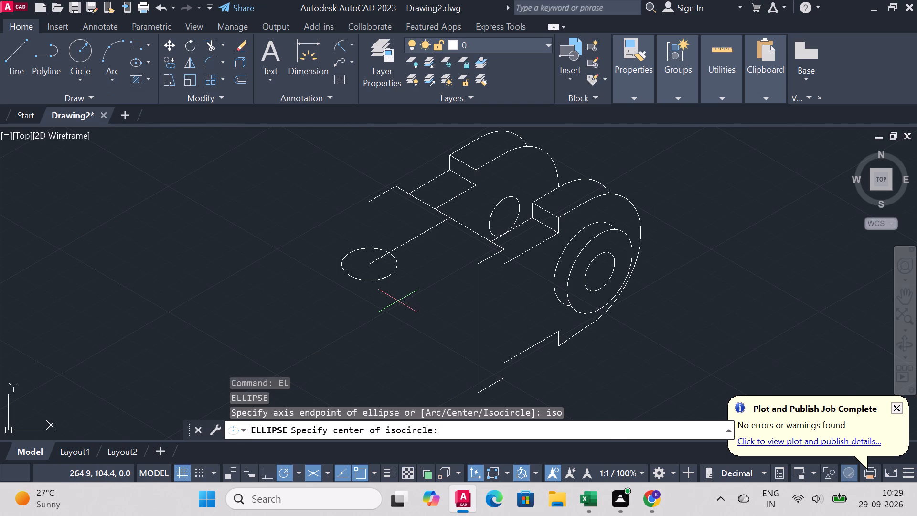
click(372, 266)
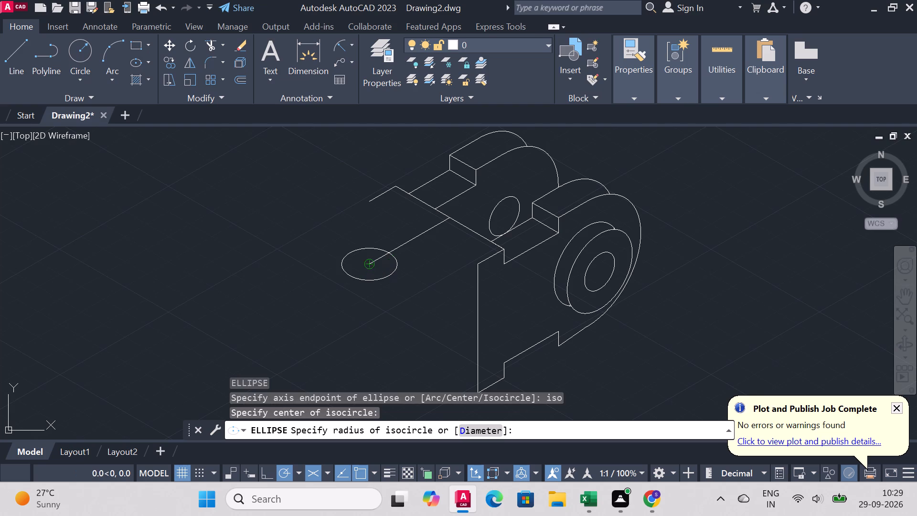
text(12)
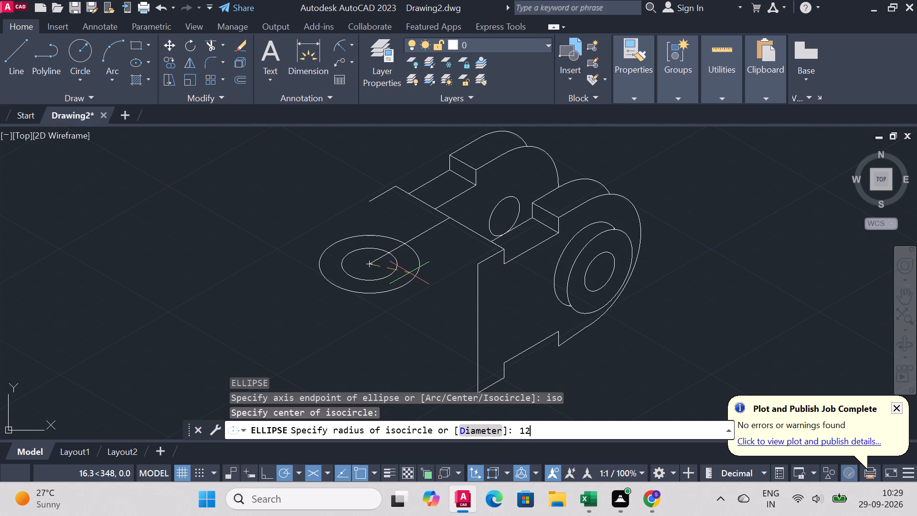
text(.5)
key(Return)
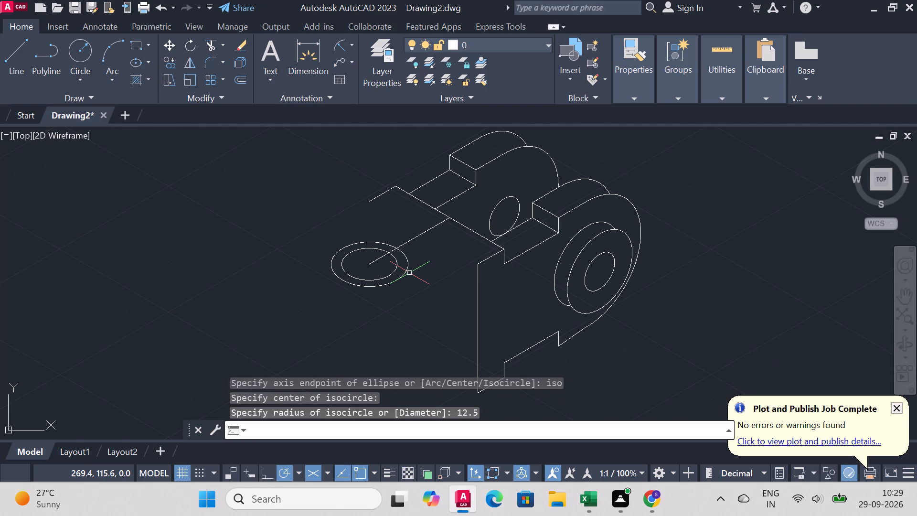
Draw a line at 270° from the hole's centre to the lowest point of the outer isocircle, about 8.8 mm long.
click(19, 48)
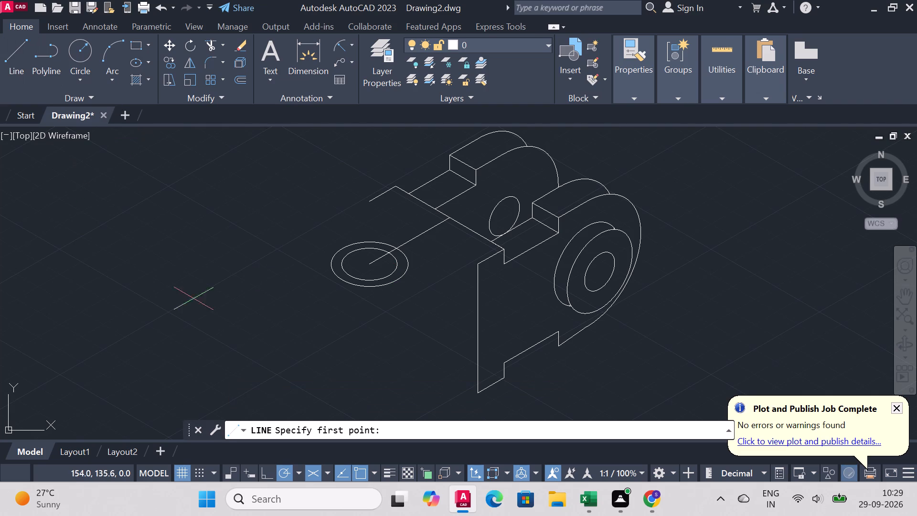
click(370, 261)
scroll(370, 261, up, 3)
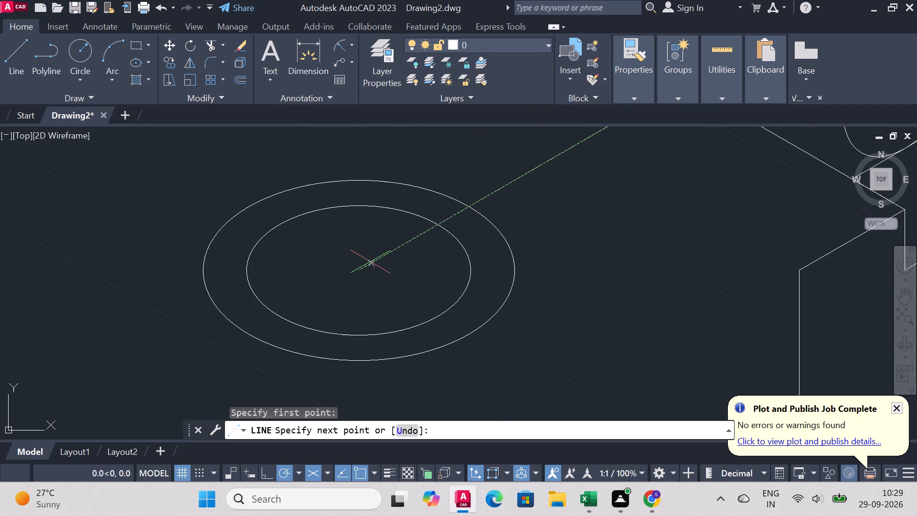
click(357, 362)
right_click(357, 362)
click(395, 197)
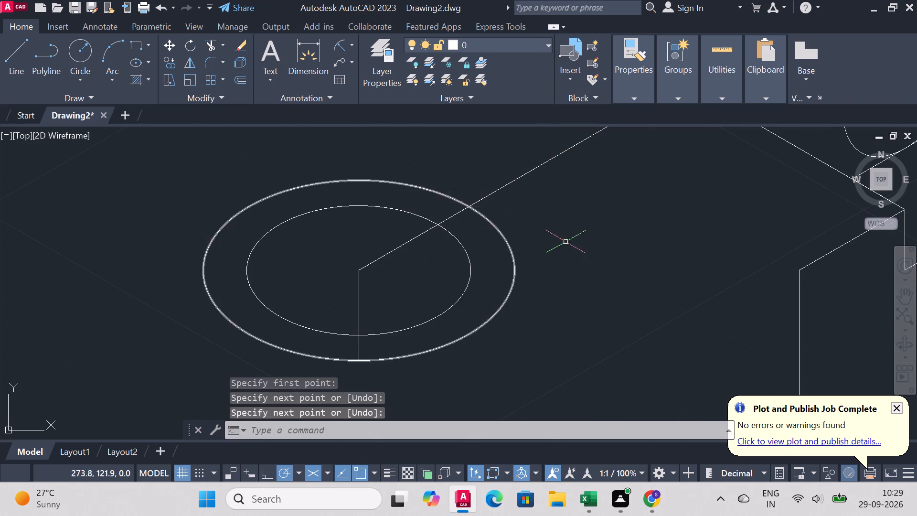
Draw a line at 180° from the hole's centre to the outer isocircle, continued to the free end of the 12 mm line.
right_click(588, 219)
click(615, 196)
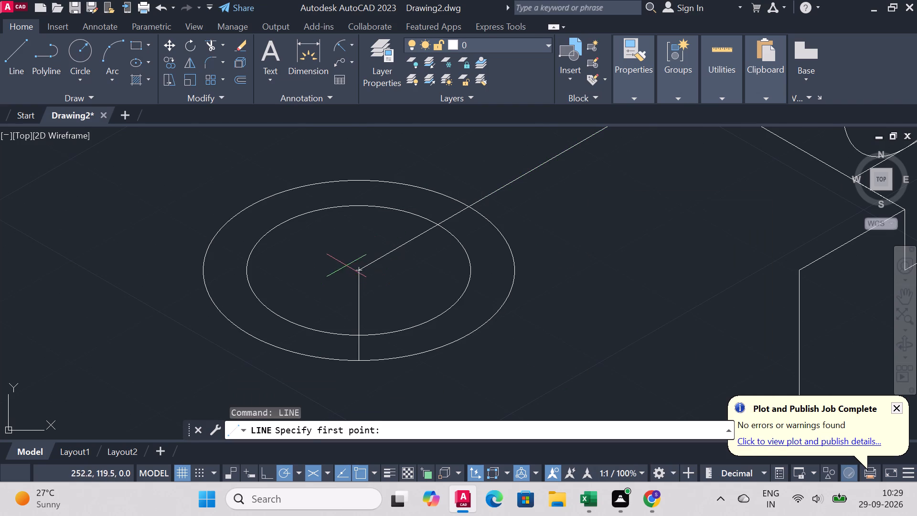
click(360, 270)
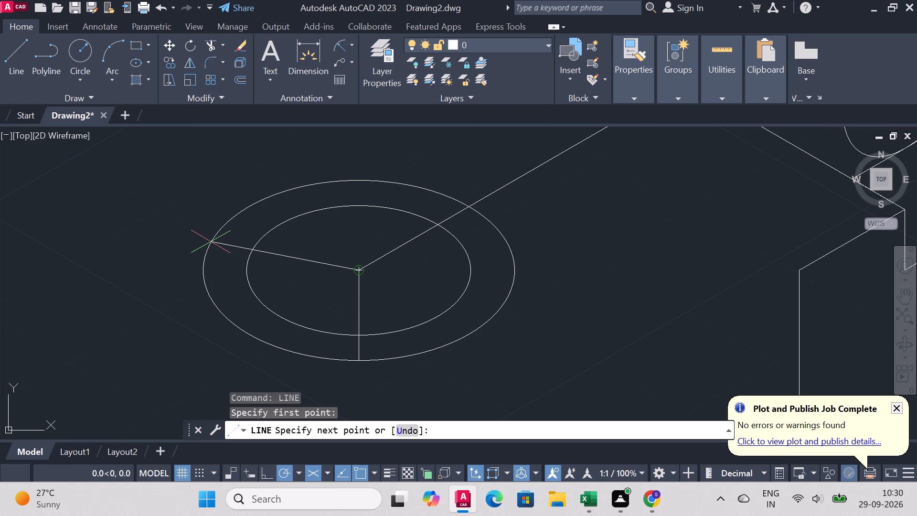
click(197, 269)
scroll(219, 251, down, 3)
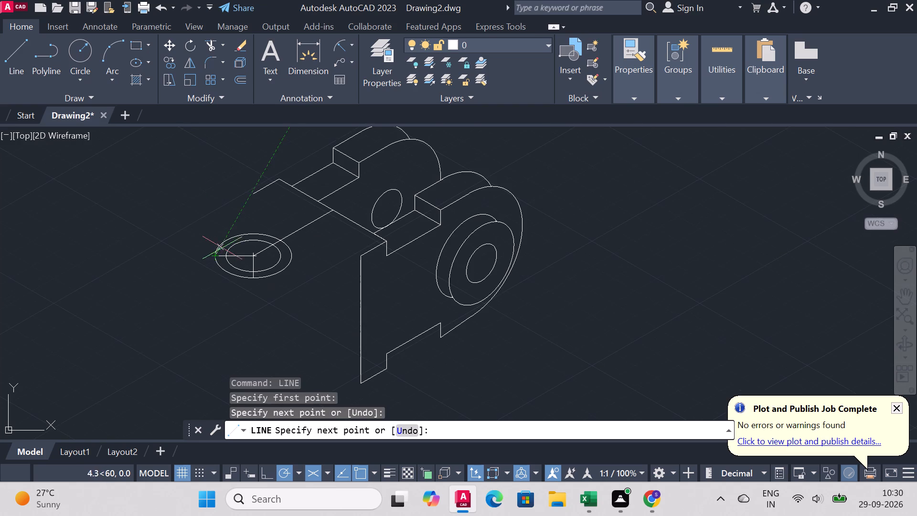
click(248, 193)
right_click(247, 194)
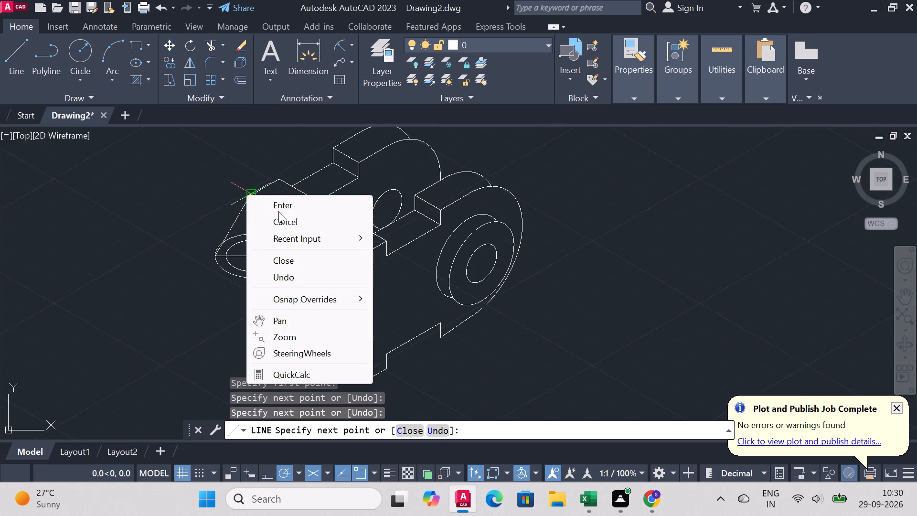
click(280, 206)
Draw a line from the outer isocircle's lowest point to the top of the block's long vertical edge.
right_click(152, 199)
click(193, 193)
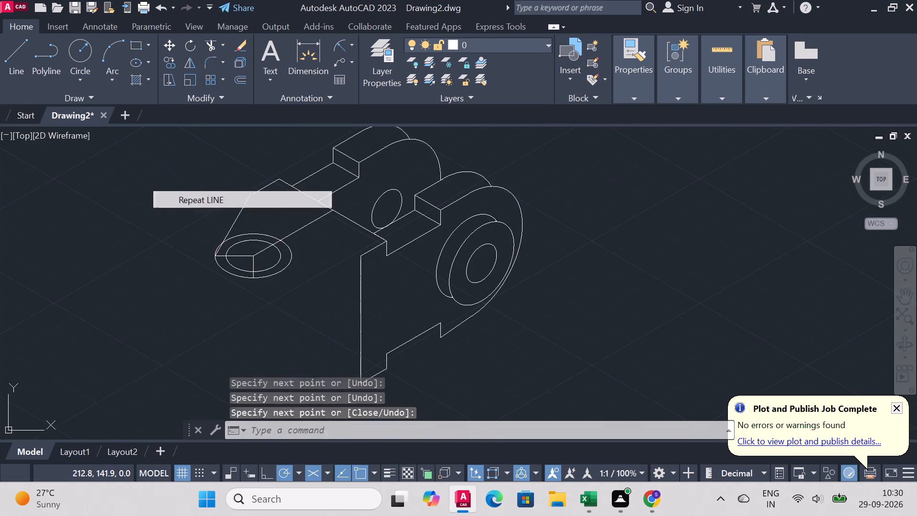
scroll(264, 254, up, 2)
click(234, 311)
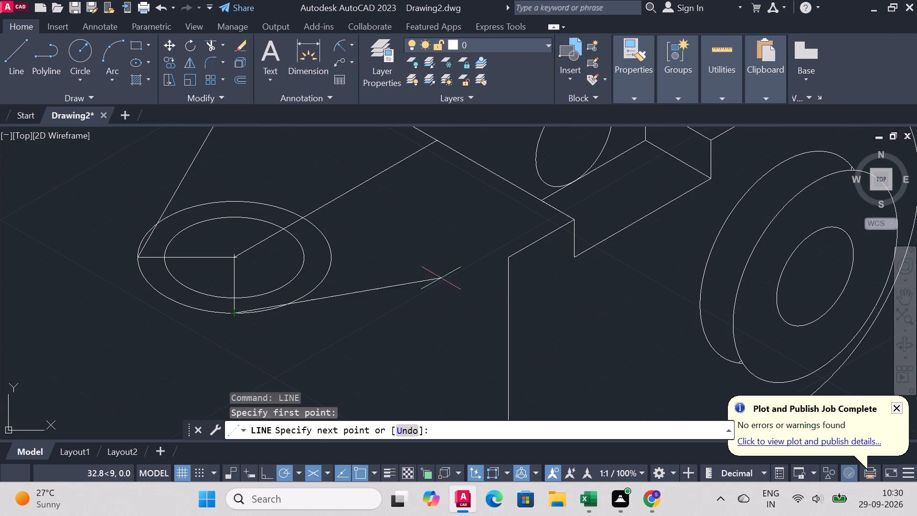
click(510, 257)
right_click(501, 255)
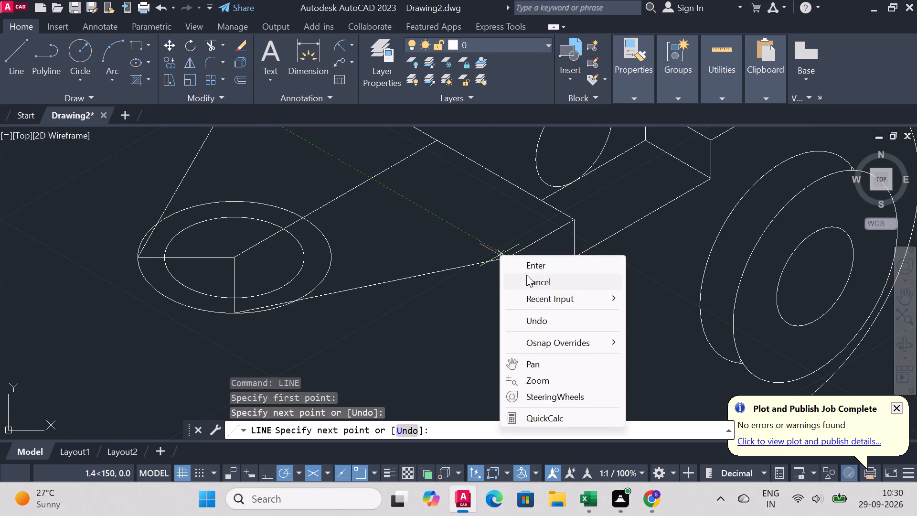
click(528, 265)
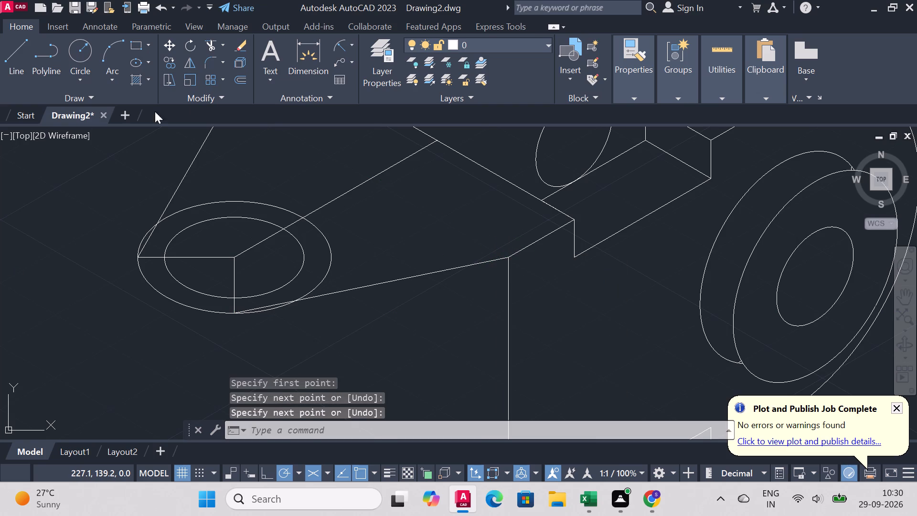
Trim the outer isocircle so only the lower-left arc between the two slanted side lines remains.
click(206, 40)
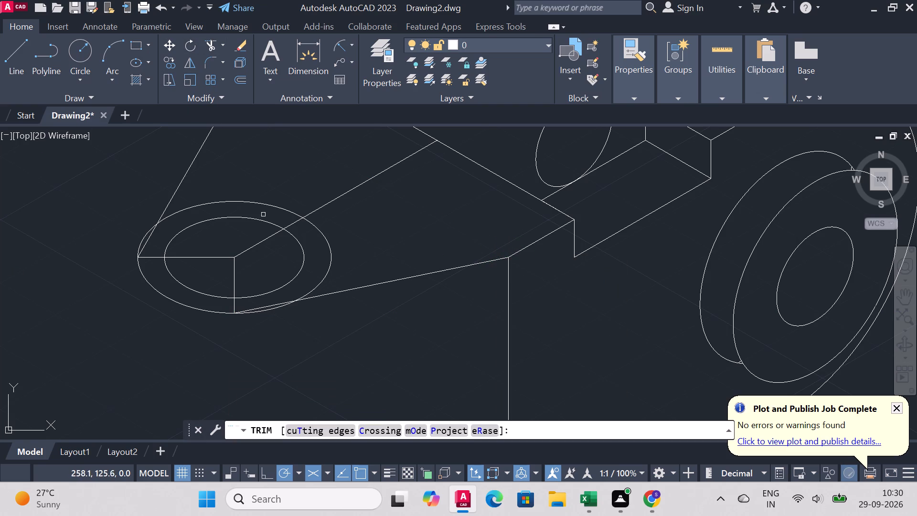
click(261, 205)
click(327, 236)
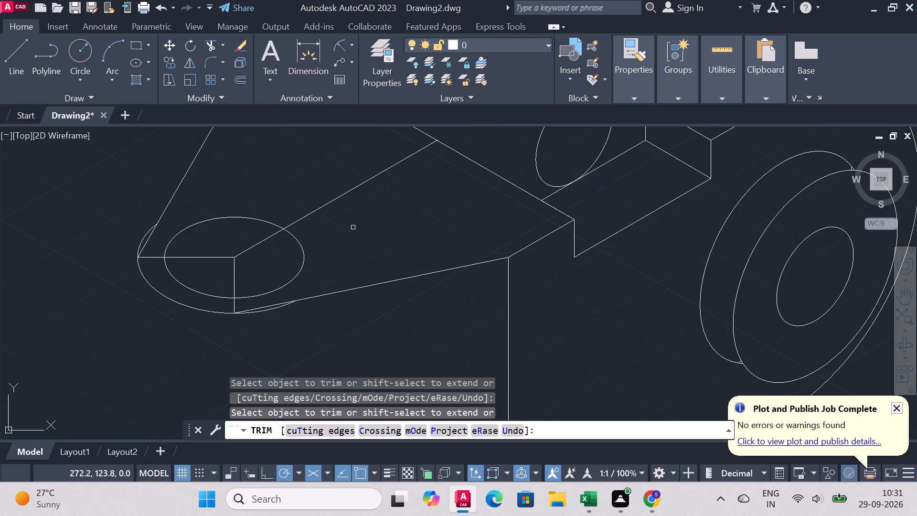
click(266, 311)
click(143, 235)
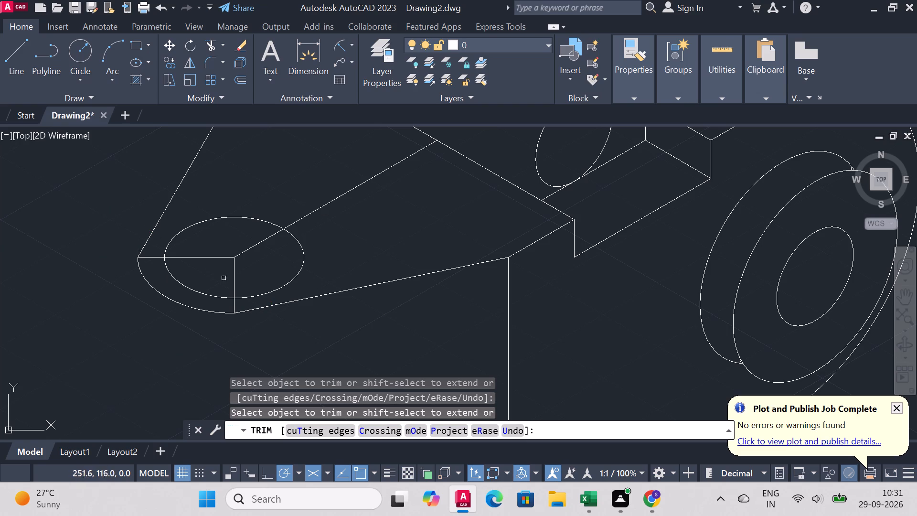
Trim away the vertical and horizontal radius lines between the hole's centre and the outer arc.
click(234, 306)
click(233, 284)
click(213, 256)
click(152, 257)
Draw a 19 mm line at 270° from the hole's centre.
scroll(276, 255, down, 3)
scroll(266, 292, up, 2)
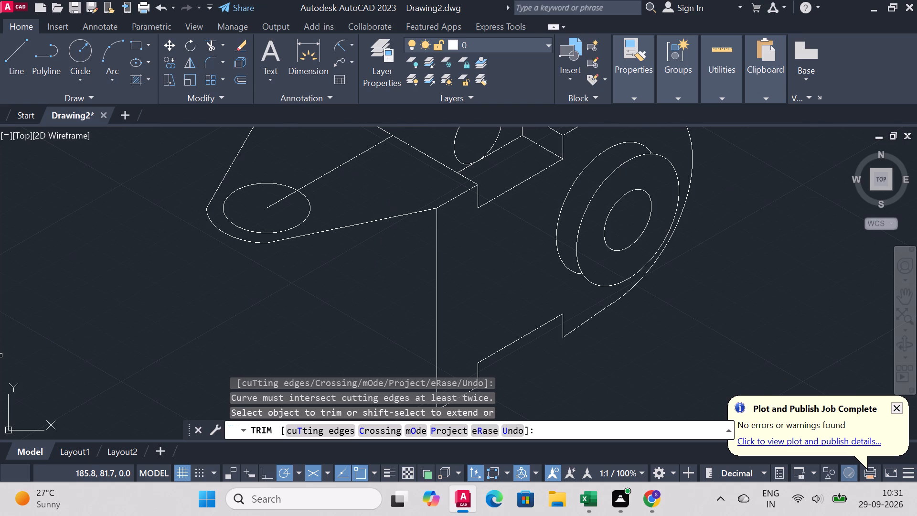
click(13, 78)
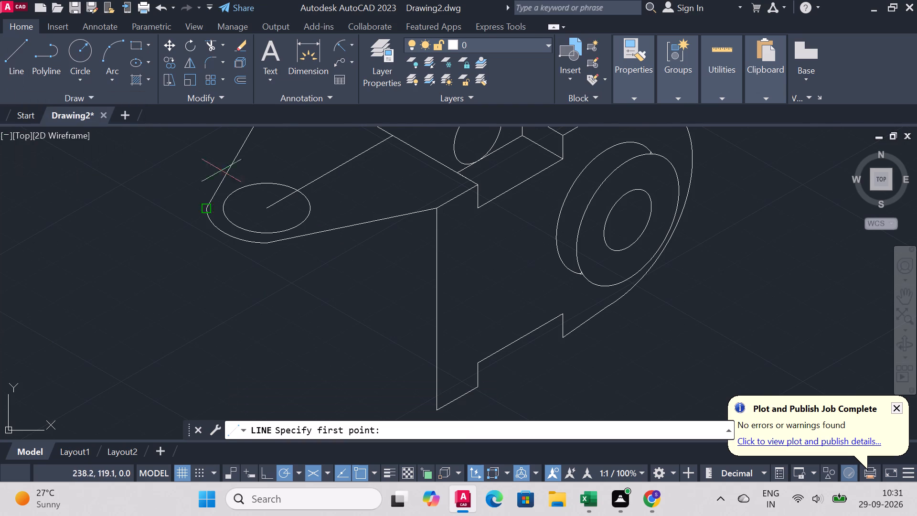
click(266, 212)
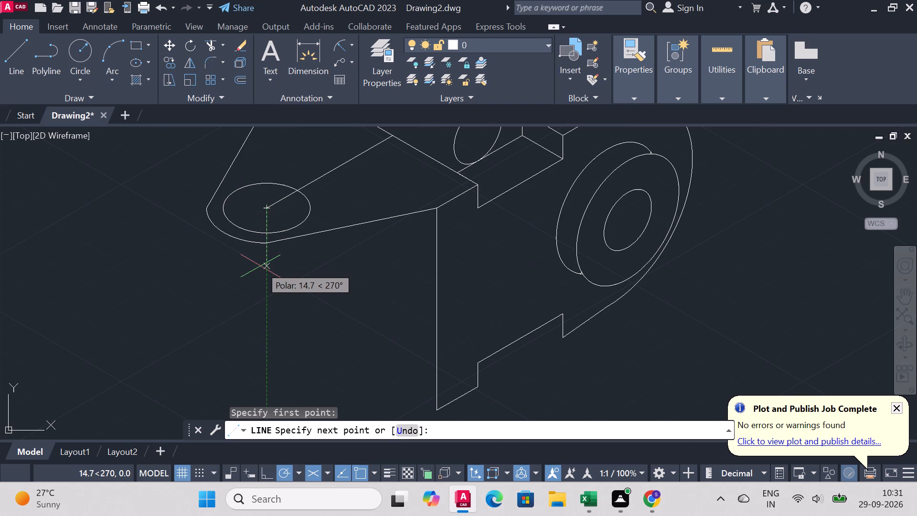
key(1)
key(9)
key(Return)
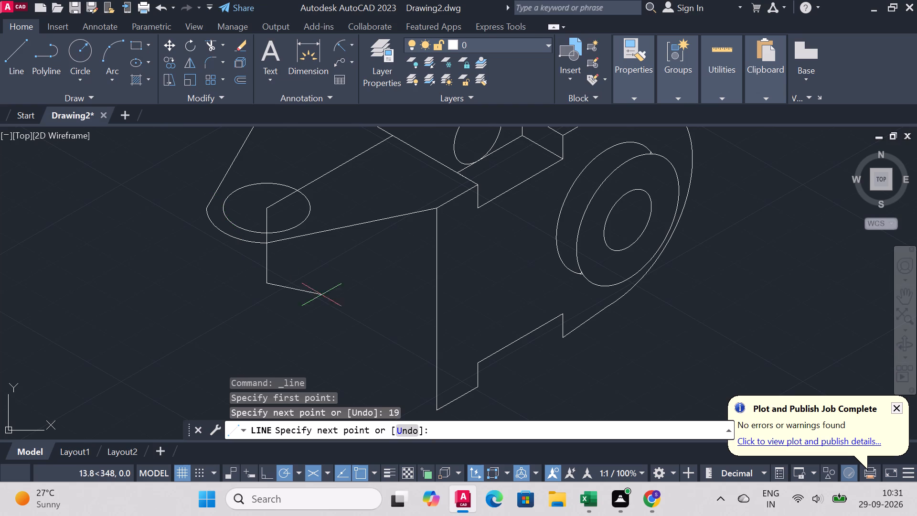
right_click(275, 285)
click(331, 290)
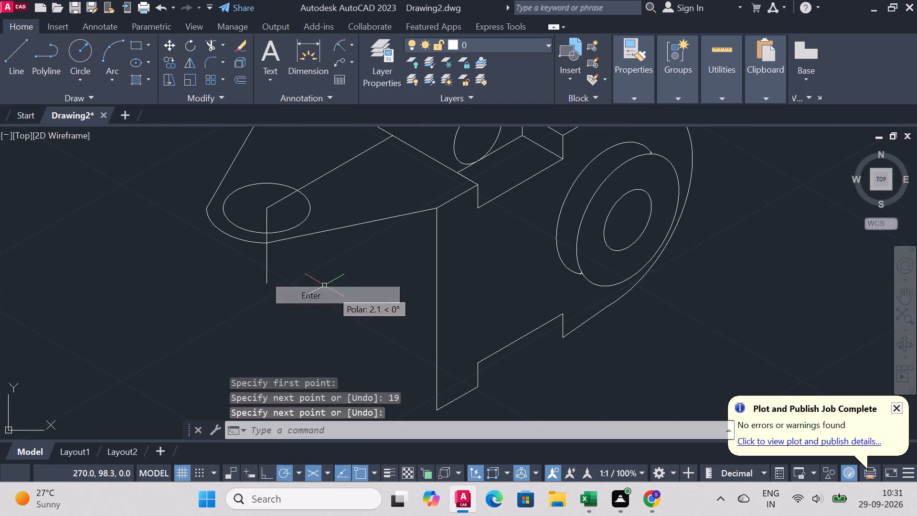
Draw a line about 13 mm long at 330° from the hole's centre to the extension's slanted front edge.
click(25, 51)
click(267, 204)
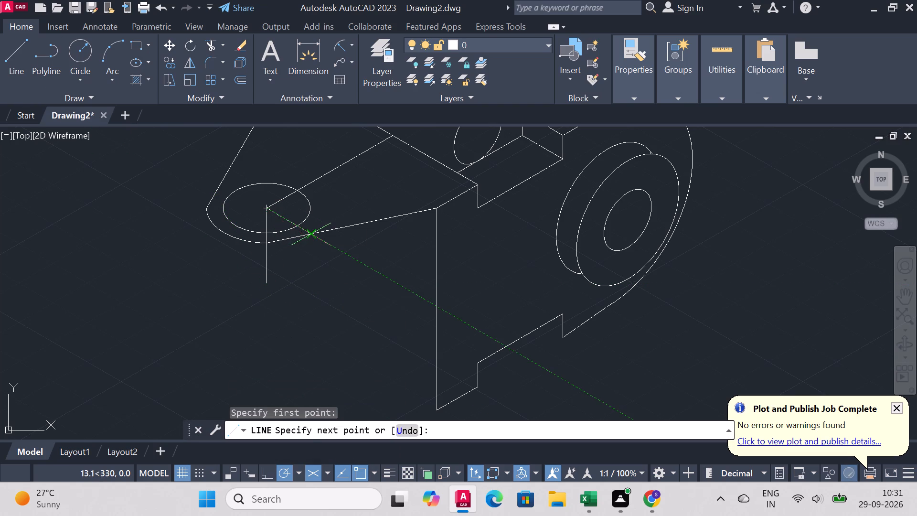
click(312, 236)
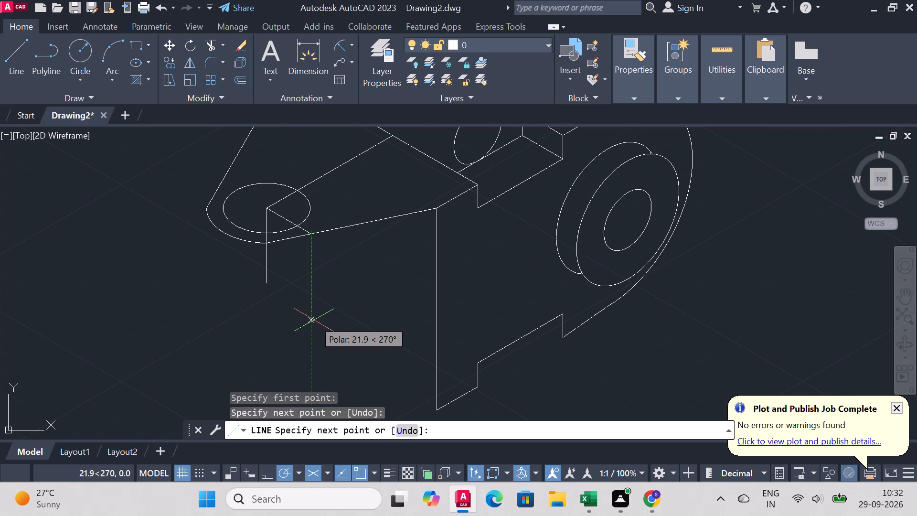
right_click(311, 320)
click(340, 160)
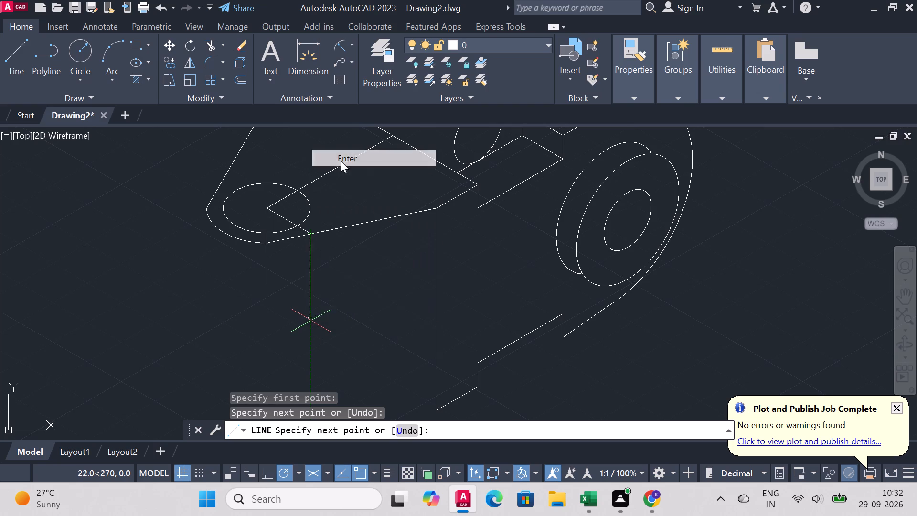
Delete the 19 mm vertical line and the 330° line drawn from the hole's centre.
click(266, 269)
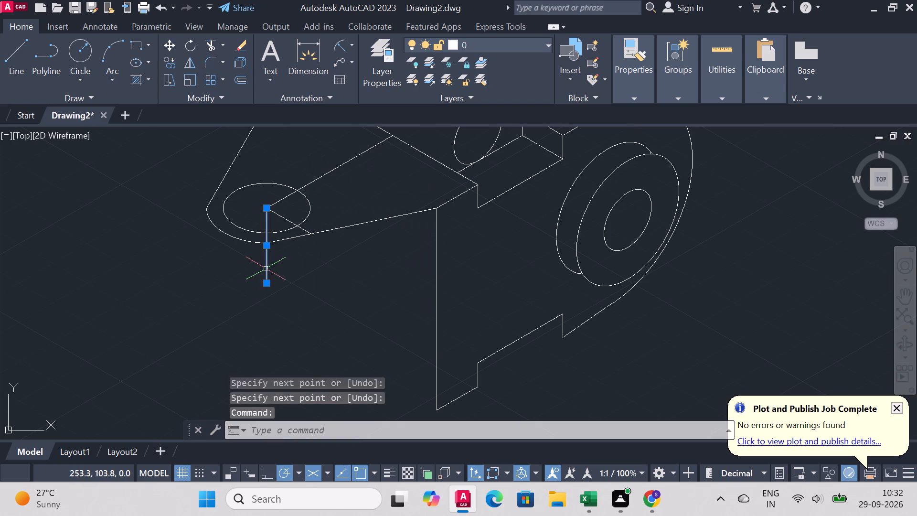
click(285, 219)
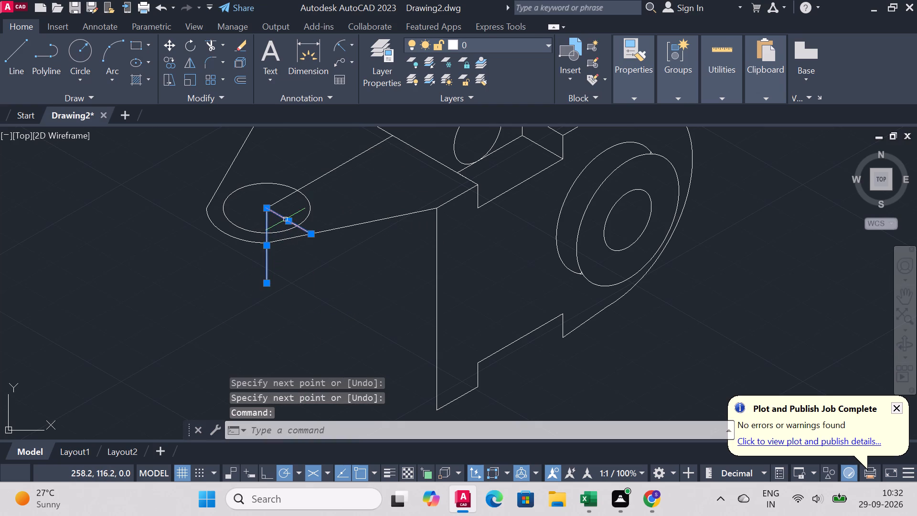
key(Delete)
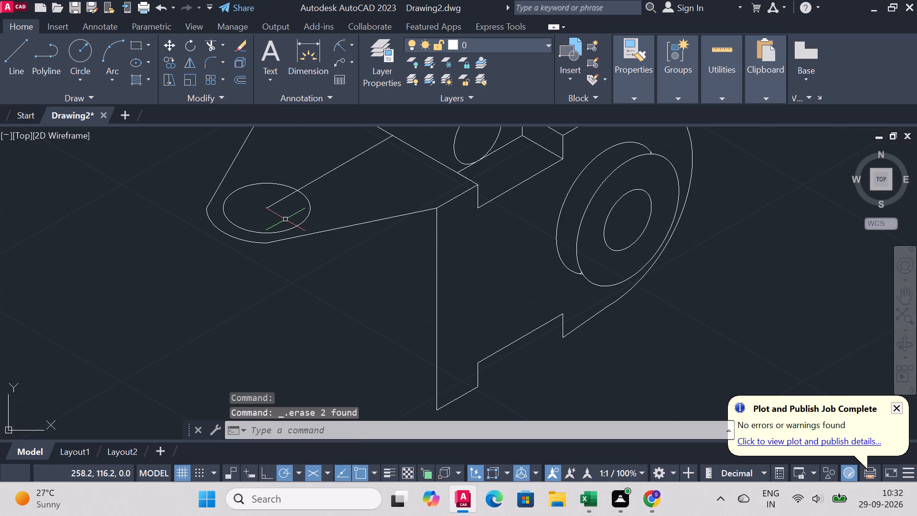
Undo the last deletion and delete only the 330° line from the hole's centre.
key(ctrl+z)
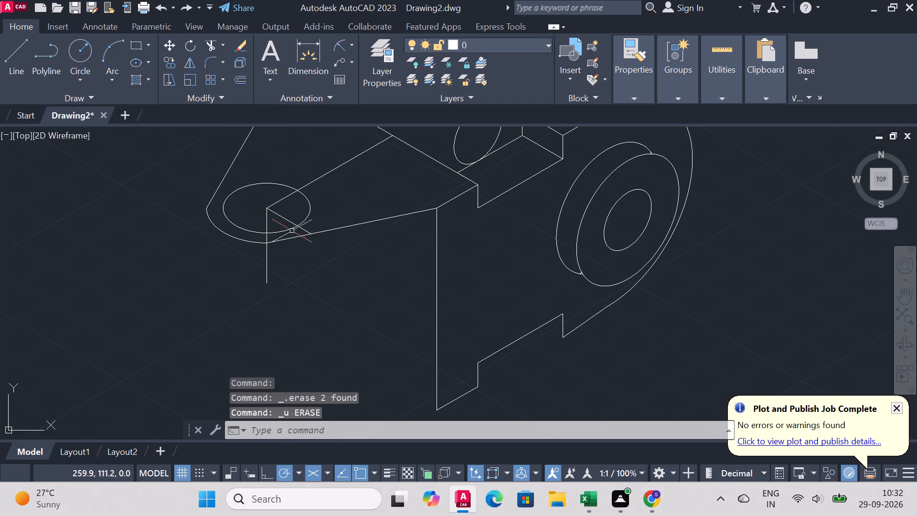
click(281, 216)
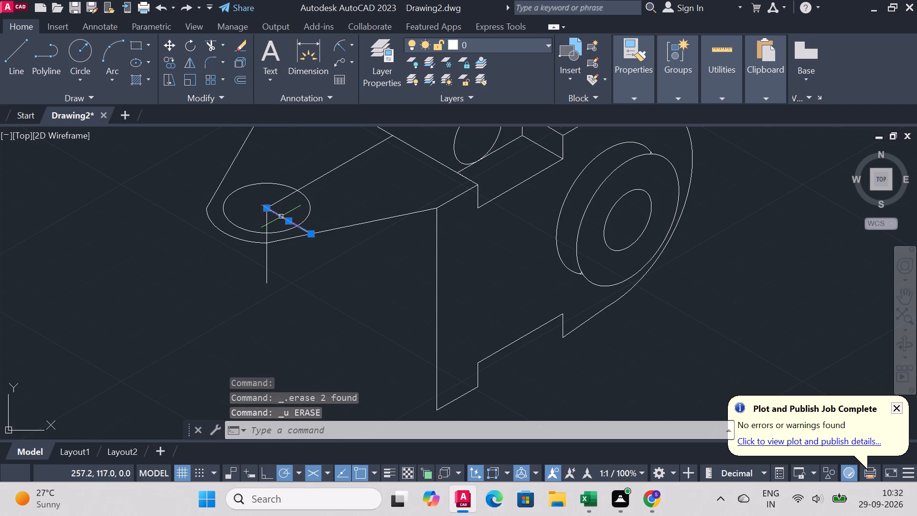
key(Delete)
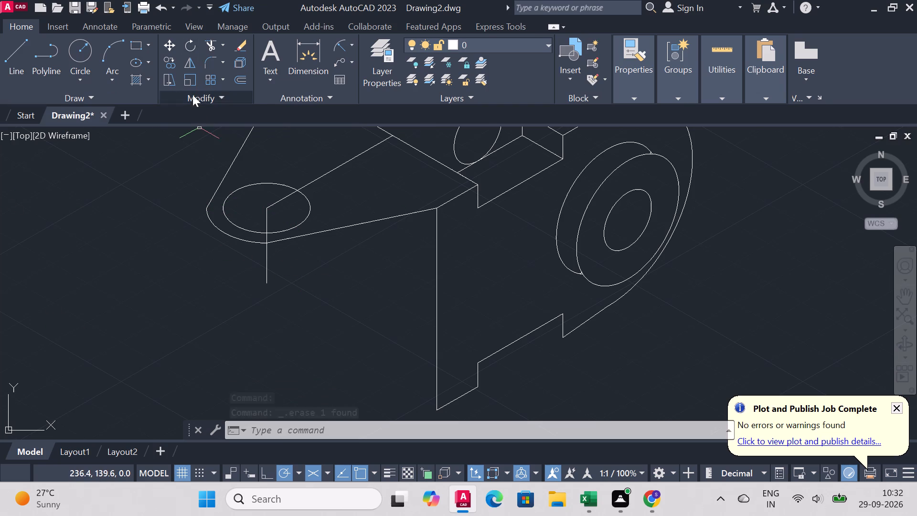
Offset the extension's slanted front edge 19 mm downward.
click(313, 235)
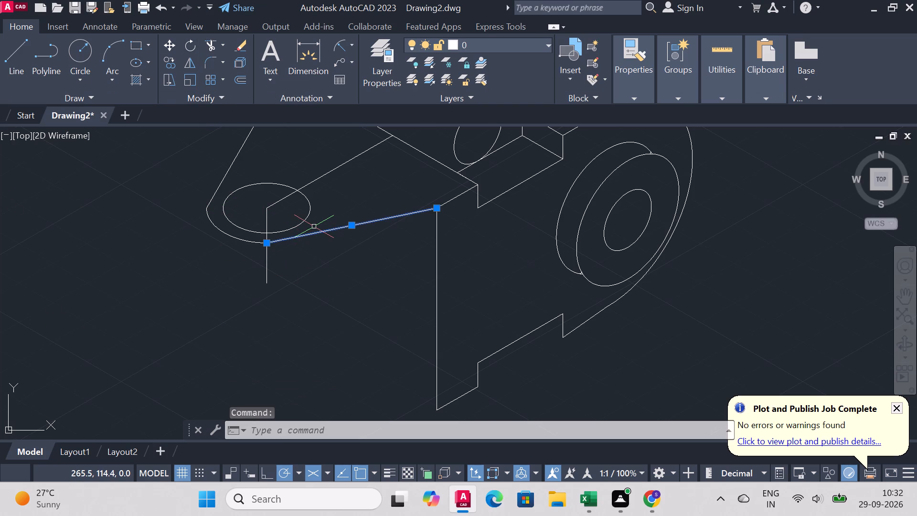
text(os)
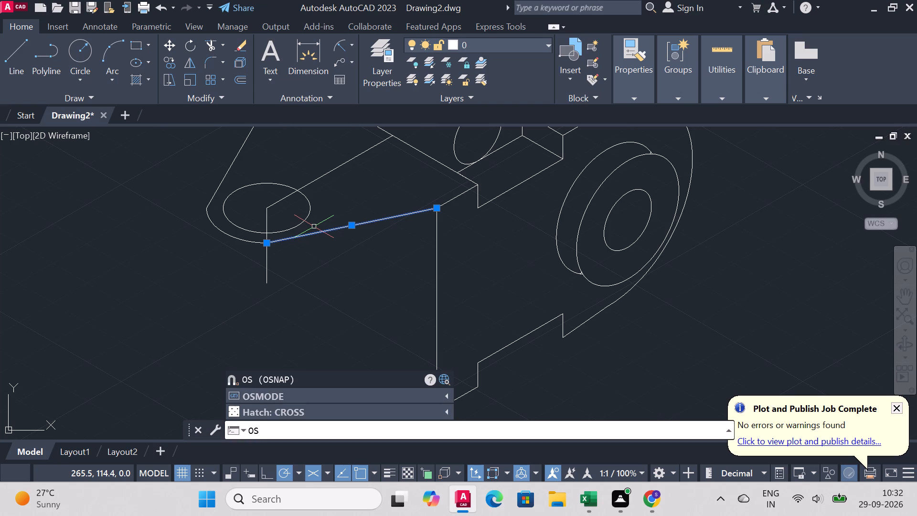
key(BackSpace)
key(f)
key(Return)
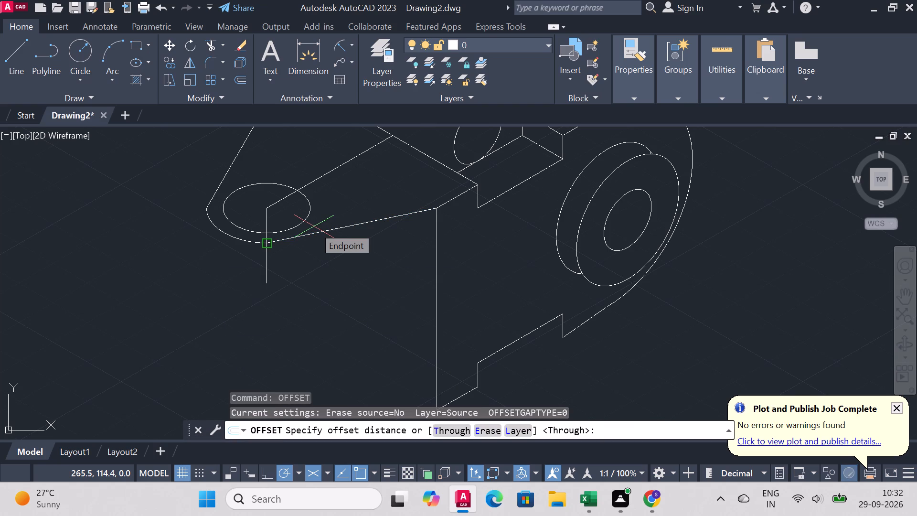
text(19)
key(Return)
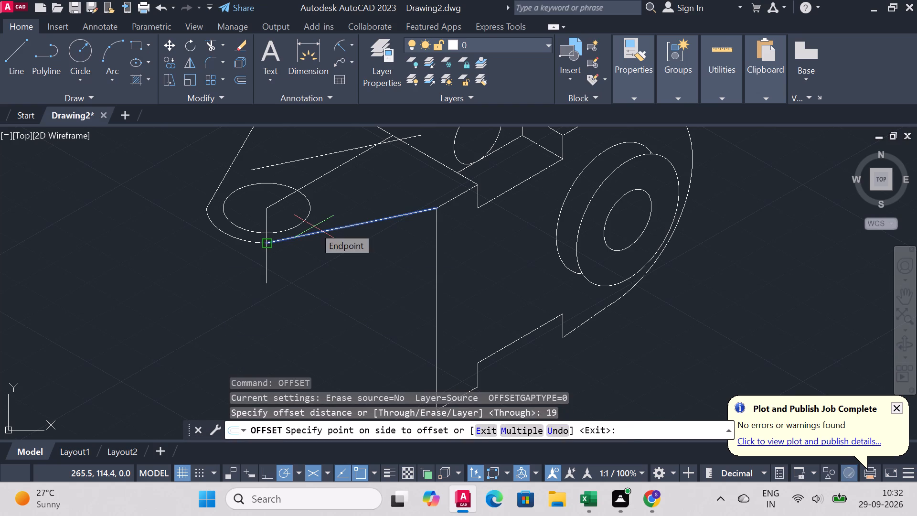
click(277, 287)
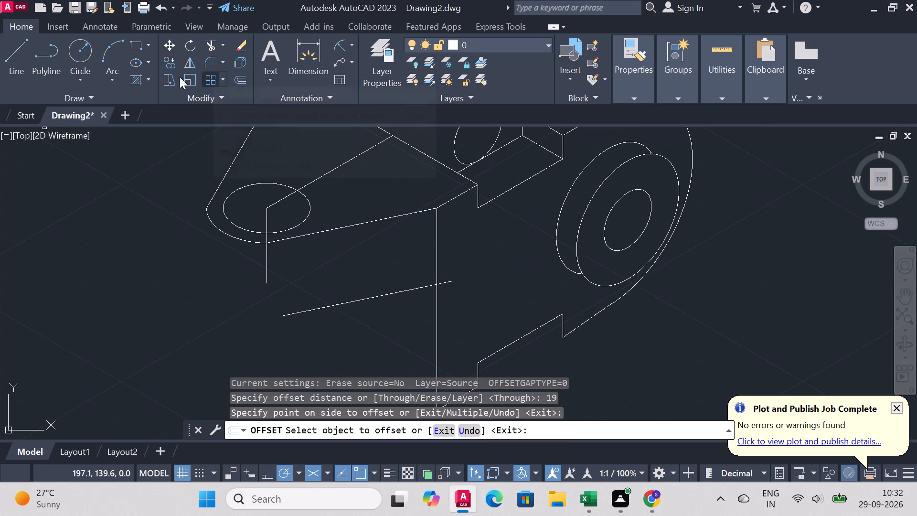
scroll(466, 253, up, 2)
scroll(466, 254, down, 3)
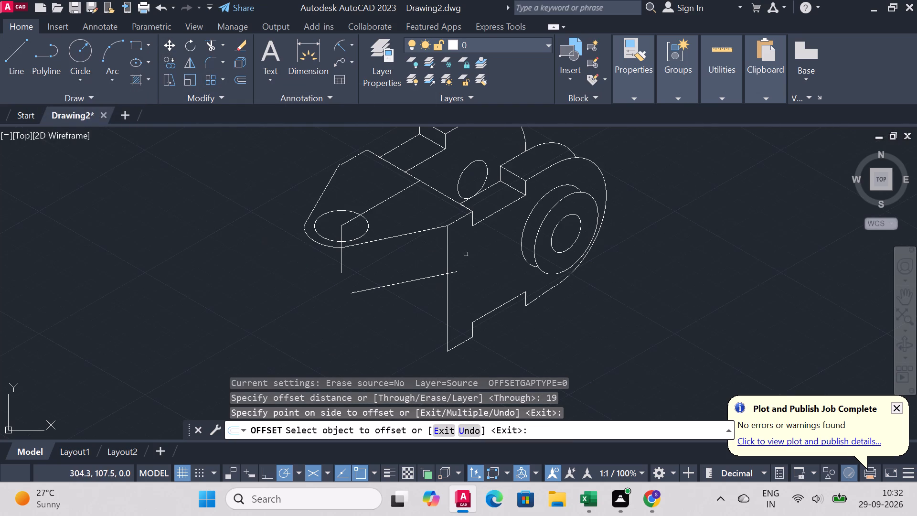
Draw a 19 mm line straight down the block's vertical edge from the corner where the extension's slanted front edge meets it.
click(19, 52)
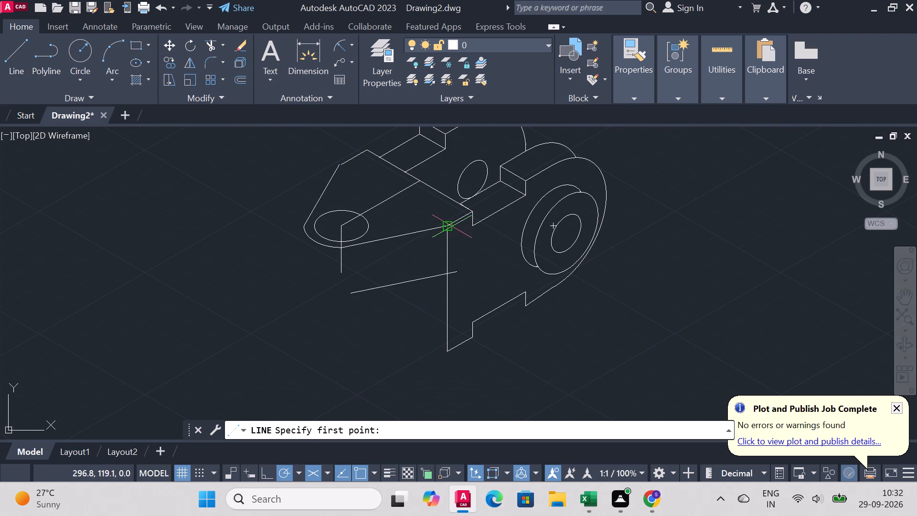
click(448, 226)
text(19)
key(Return)
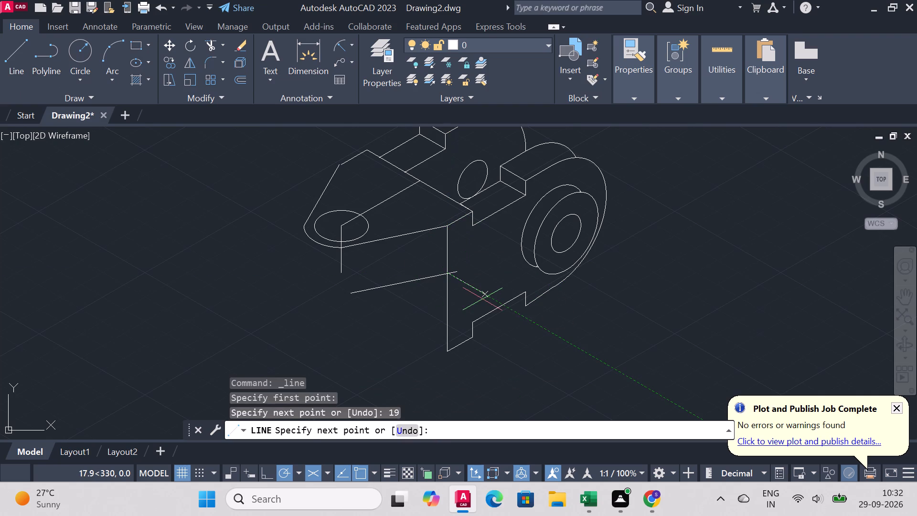
key(Escape)
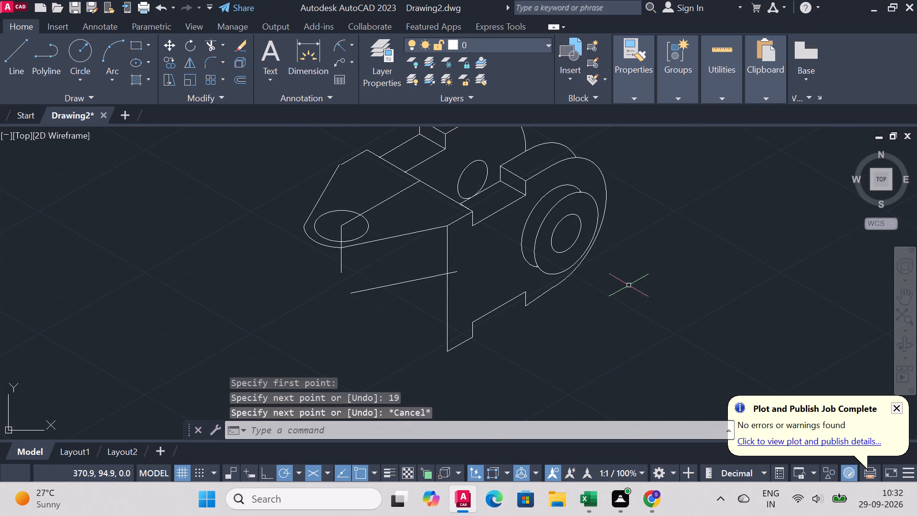
Move the offset slanted line by its upper end to the point 19 mm below the corner on the block's vertical edge.
scroll(512, 317, up, 2)
click(171, 51)
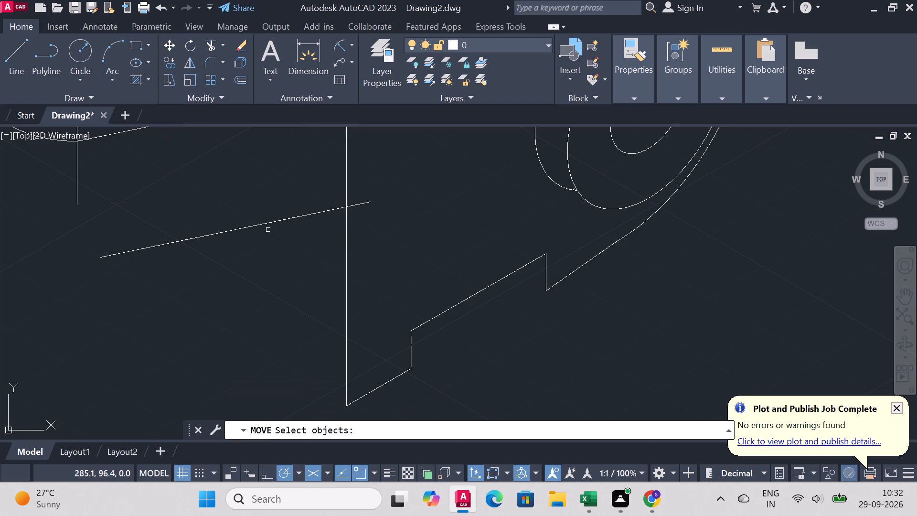
click(248, 227)
right_click(247, 226)
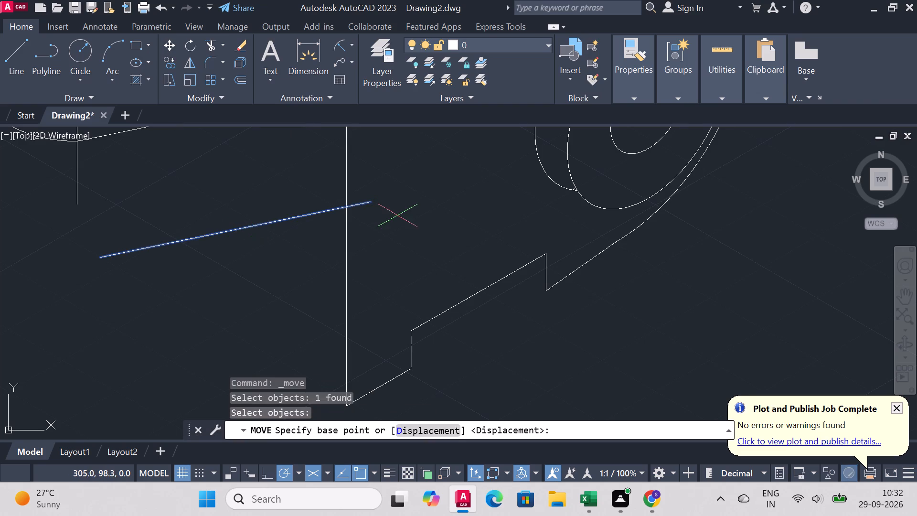
click(373, 201)
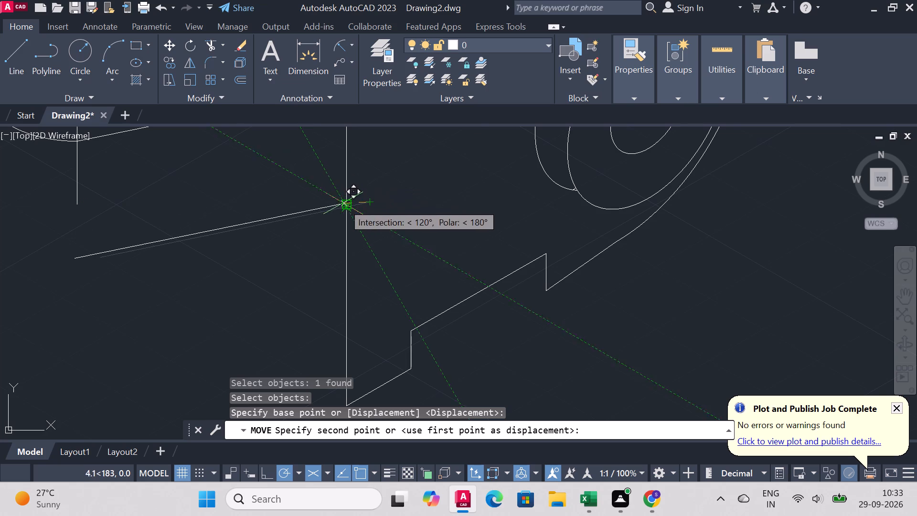
click(343, 210)
right_click(343, 210)
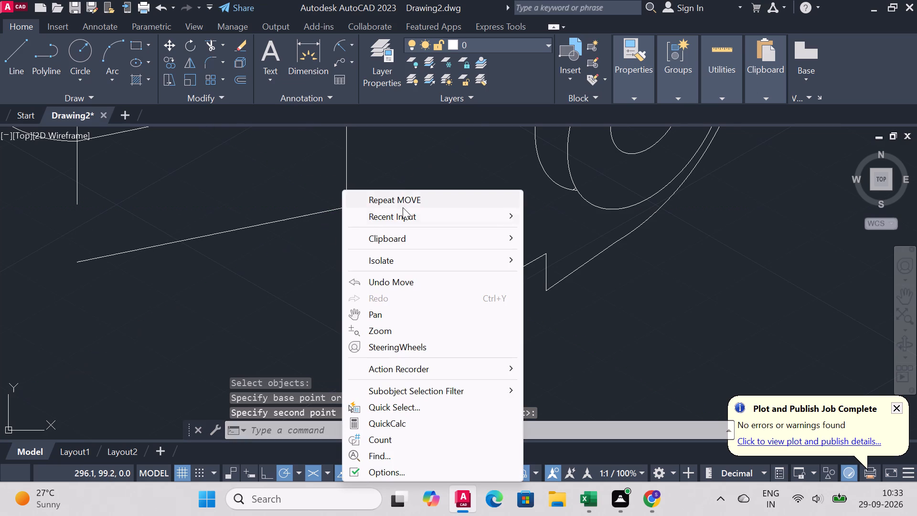
Trim the block's vertical edge between the two parallel slanted lines.
click(19, 56)
scroll(413, 197, down, 4)
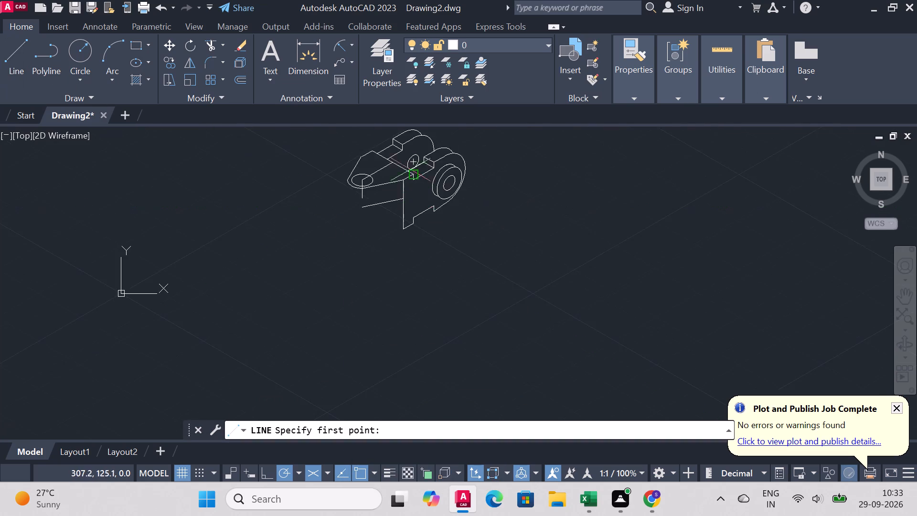
scroll(410, 168, up, 3)
click(208, 43)
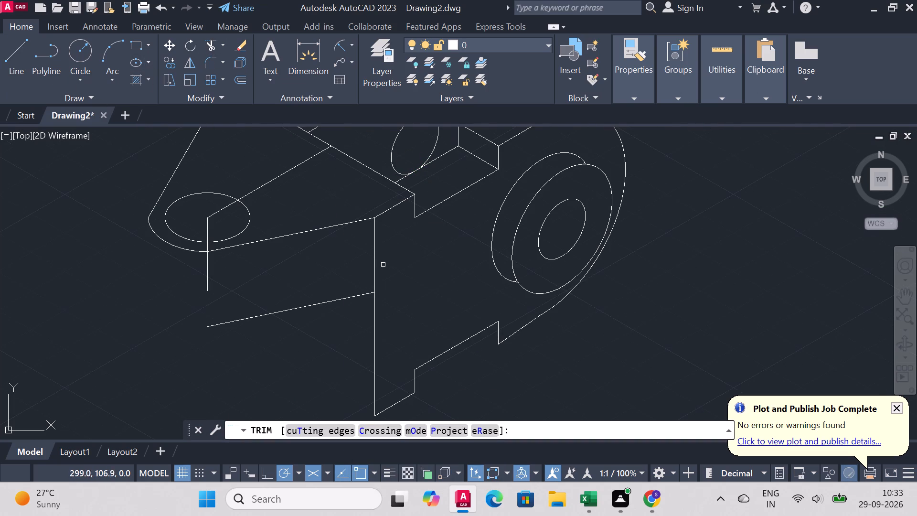
click(376, 262)
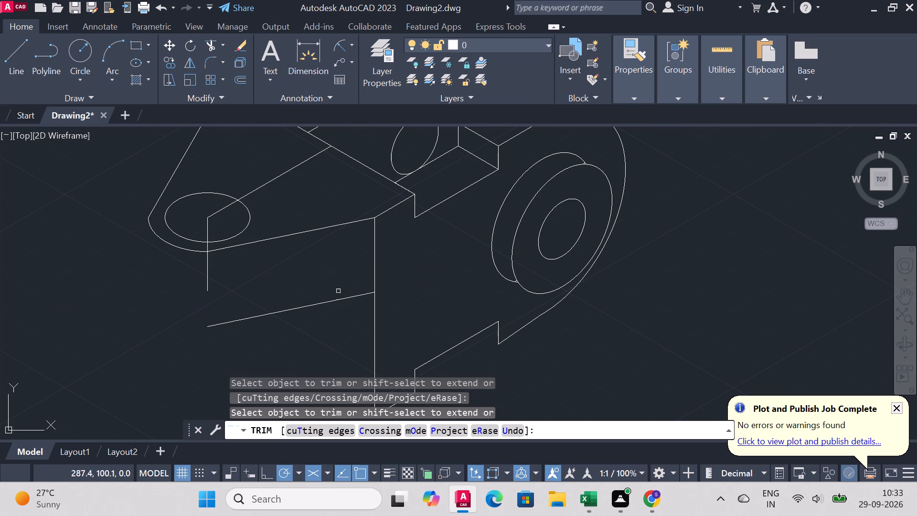
click(18, 63)
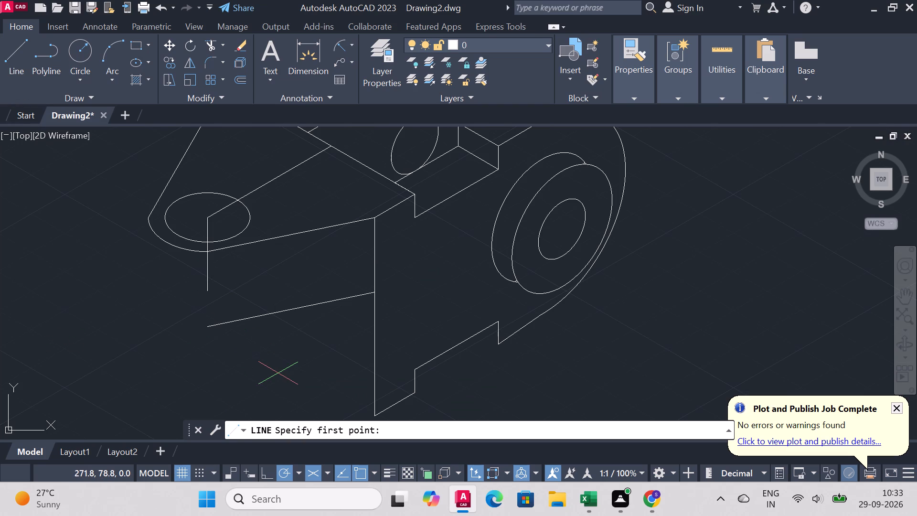
key(Escape)
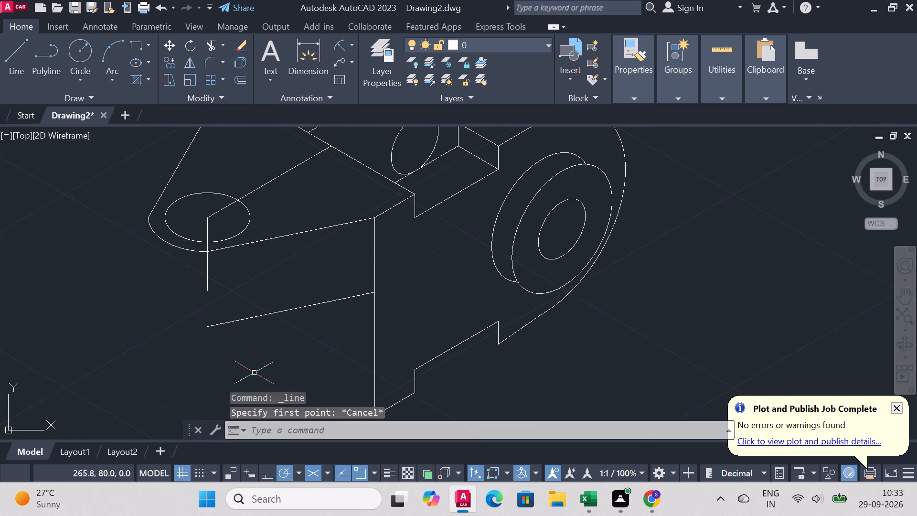
Delete the 19 mm vertical line that starts at the hole's centre.
click(206, 269)
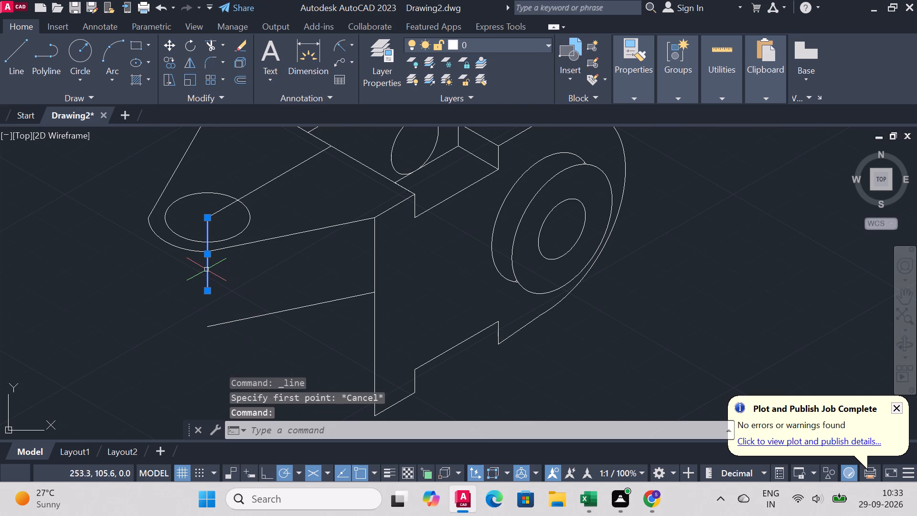
key(Delete)
Draw a vertical line about 19 mm long joining the outer ends of the lower and upper slanted lines.
click(11, 45)
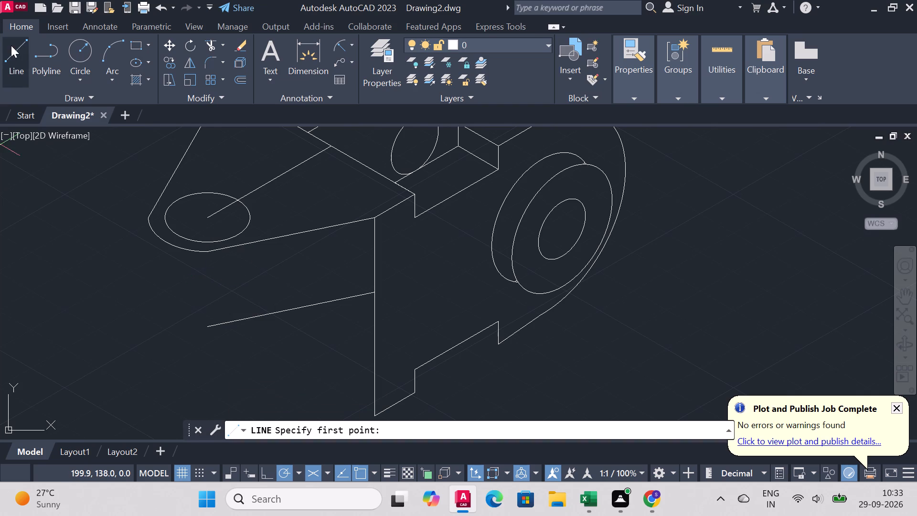
click(212, 326)
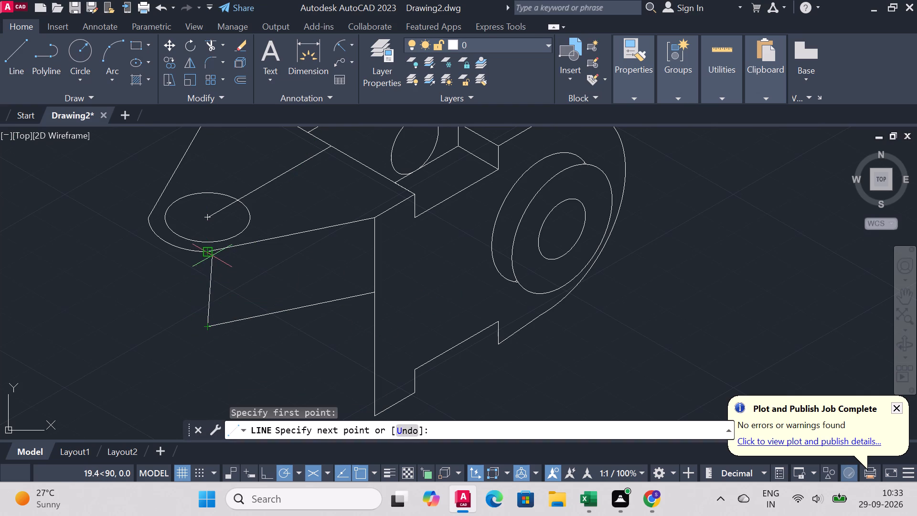
click(212, 256)
right_click(212, 256)
click(246, 260)
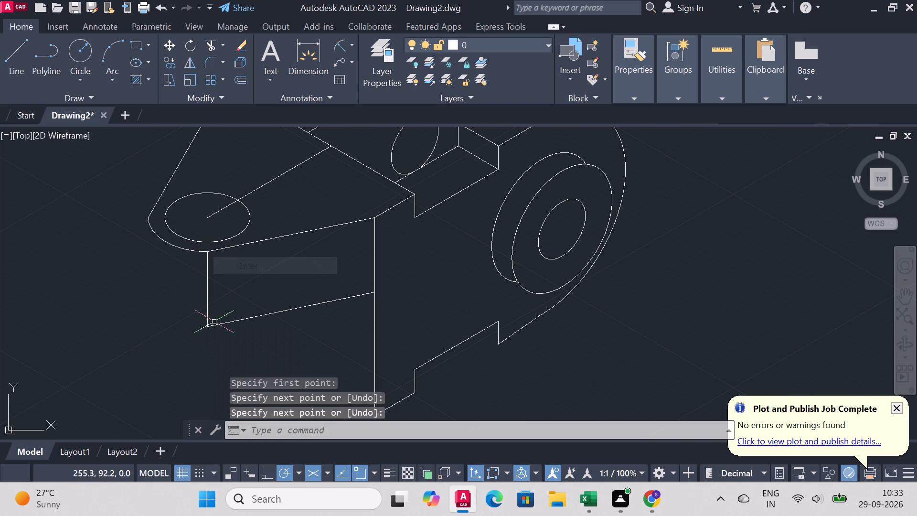
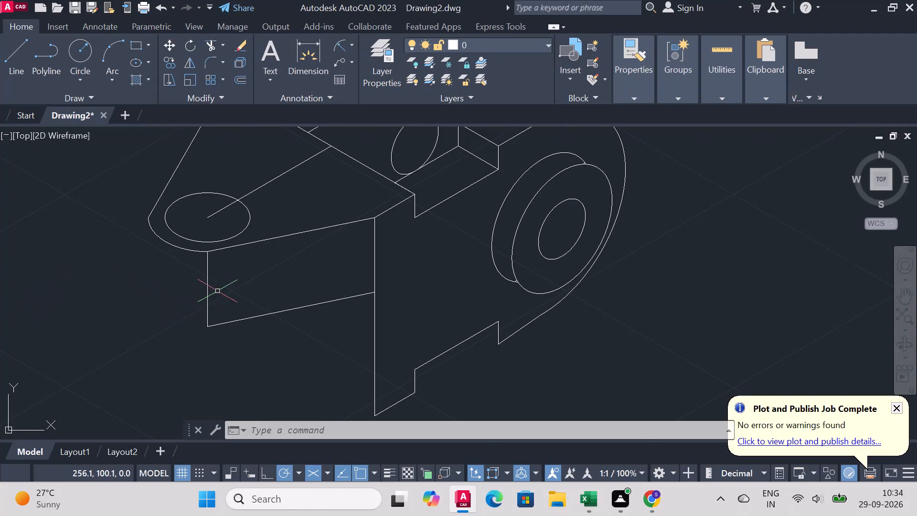
Delete the extension's outer vertical line and the lower slanted line parallel to its tapered edge.
click(206, 294)
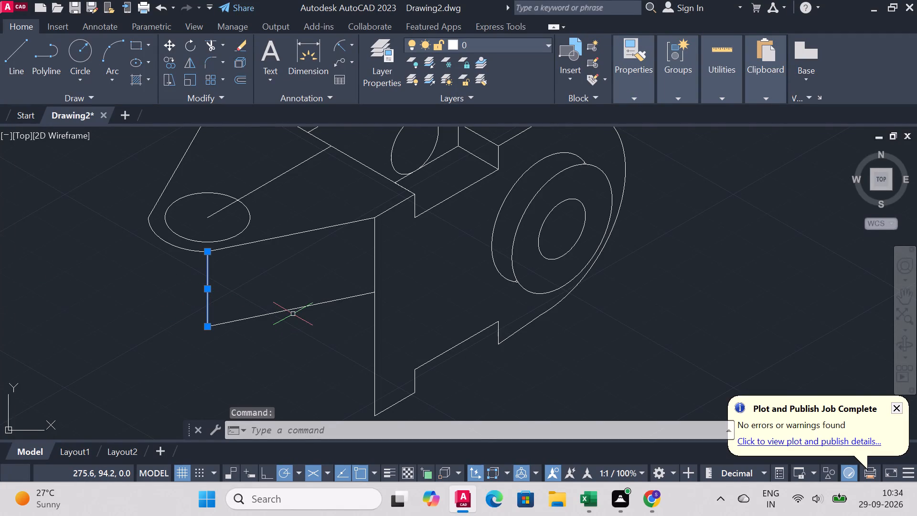
click(293, 311)
key(Delete)
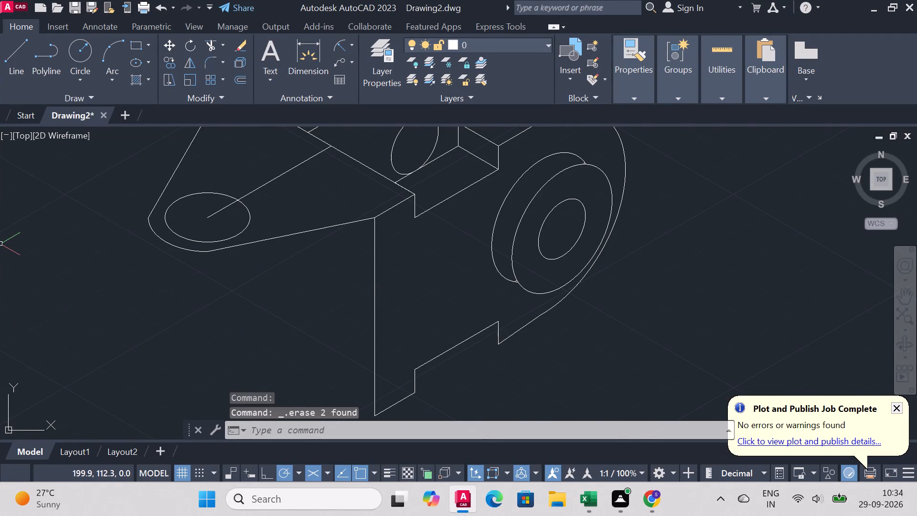
Draw a 19 mm construction line vertically downward from the centre of the extension's hole.
click(12, 62)
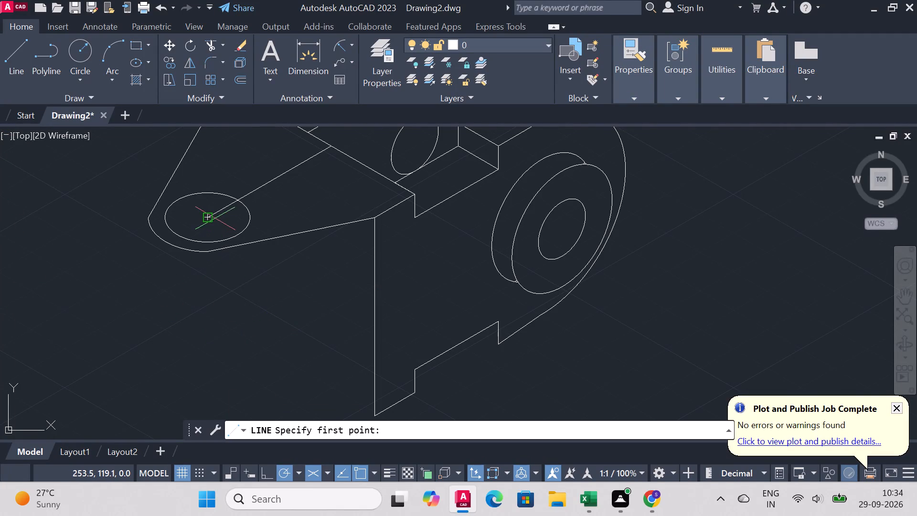
click(206, 218)
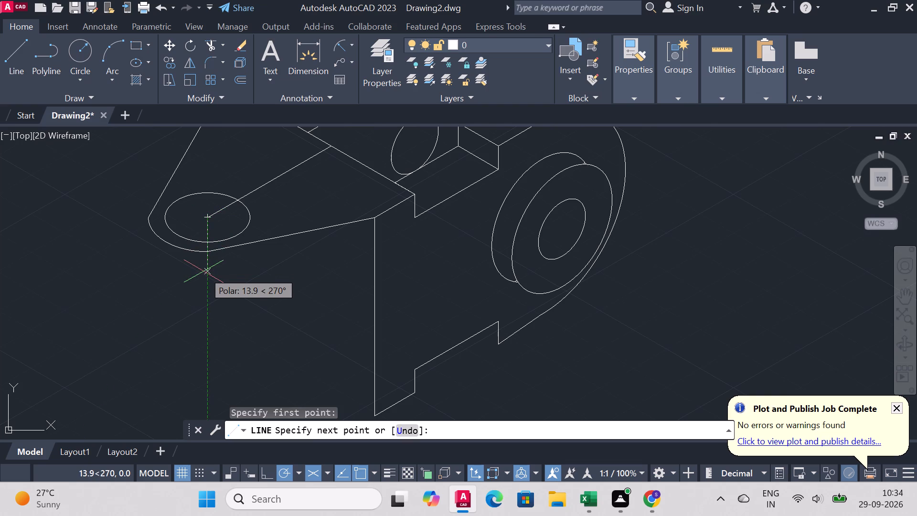
key(1)
key(9)
key(Return)
right_click(233, 296)
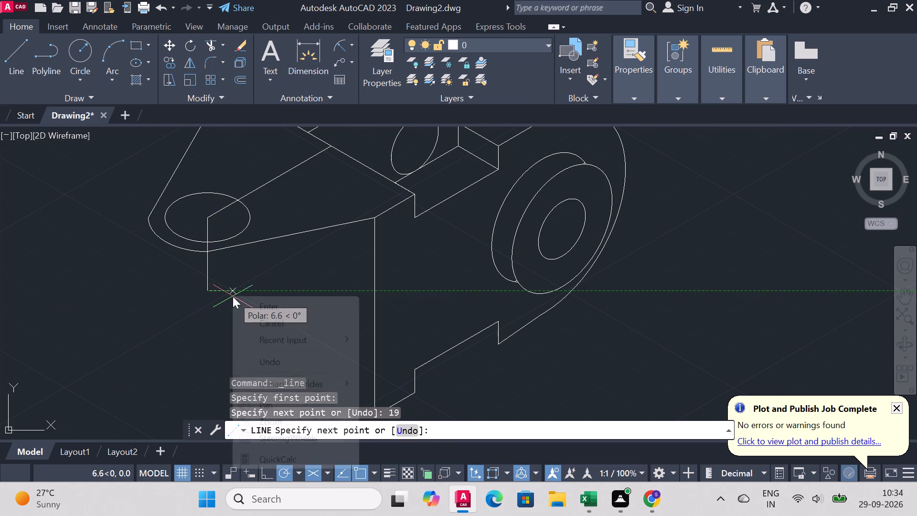
click(277, 309)
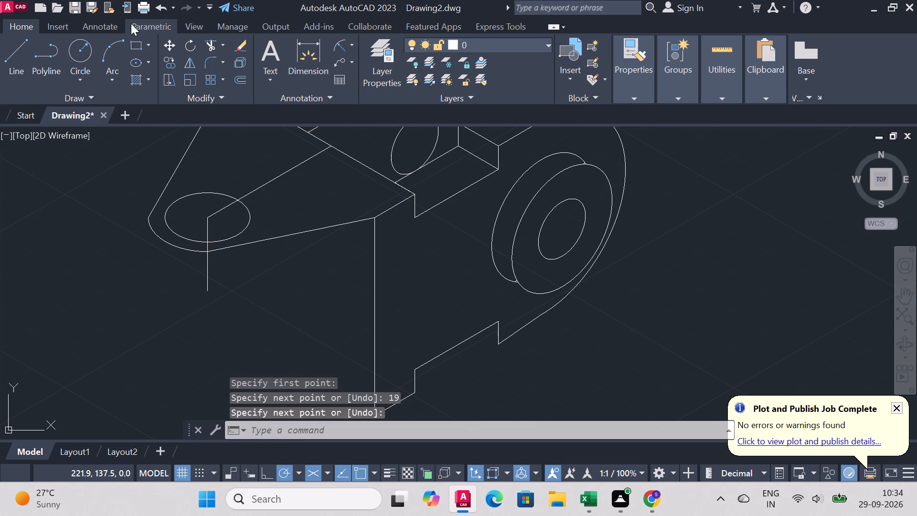
Copy the hole ellipse and the rounded end arc of the extension 19 mm straight down from the hole's centre.
click(173, 59)
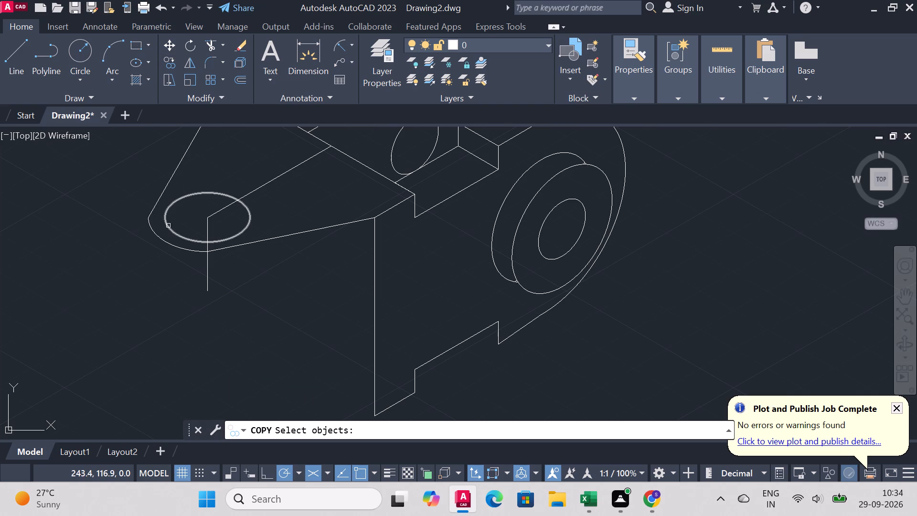
click(168, 226)
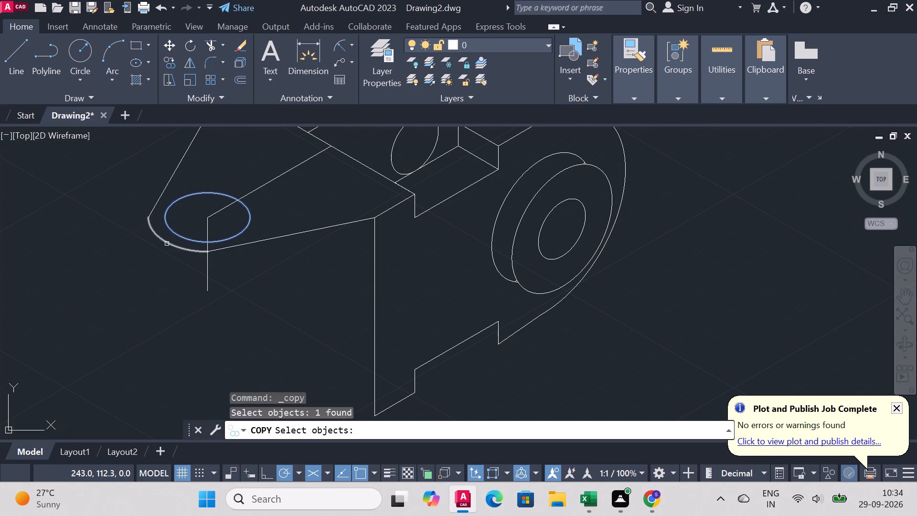
click(167, 244)
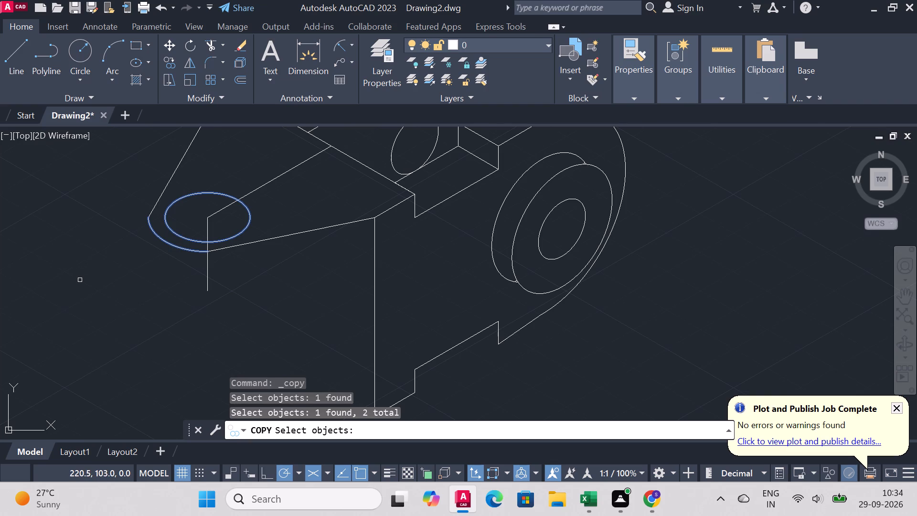
right_drag(76, 261, 70, 269)
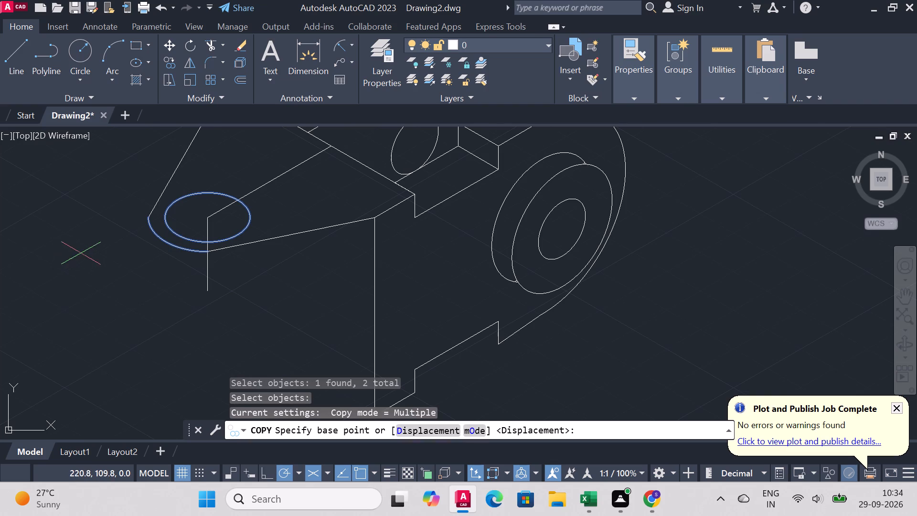
click(206, 216)
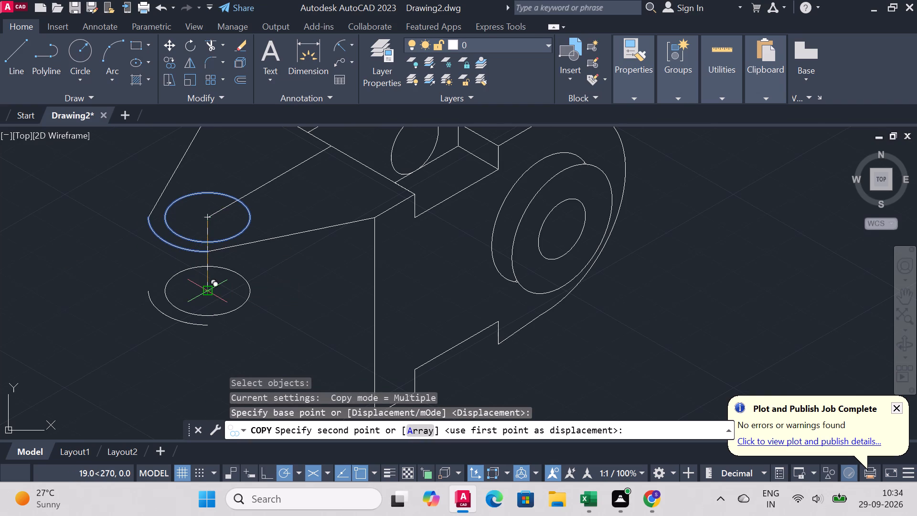
text(19)
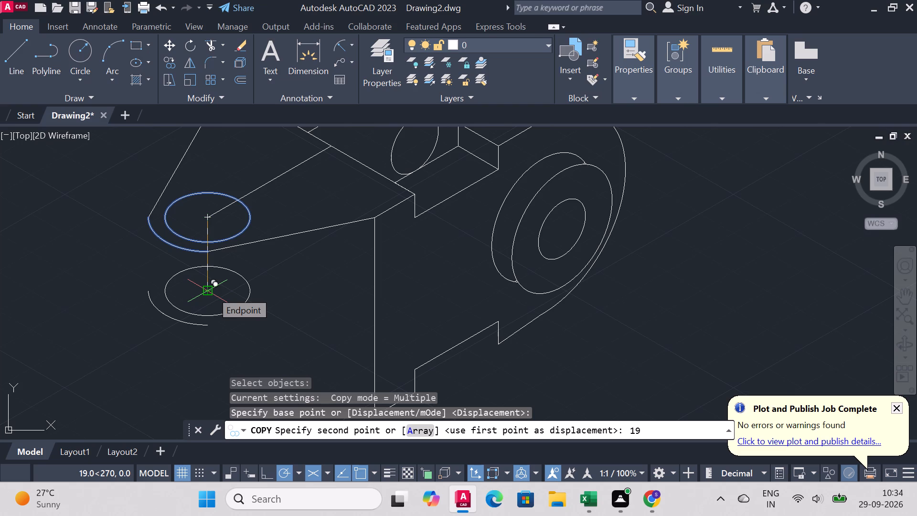
key(Return)
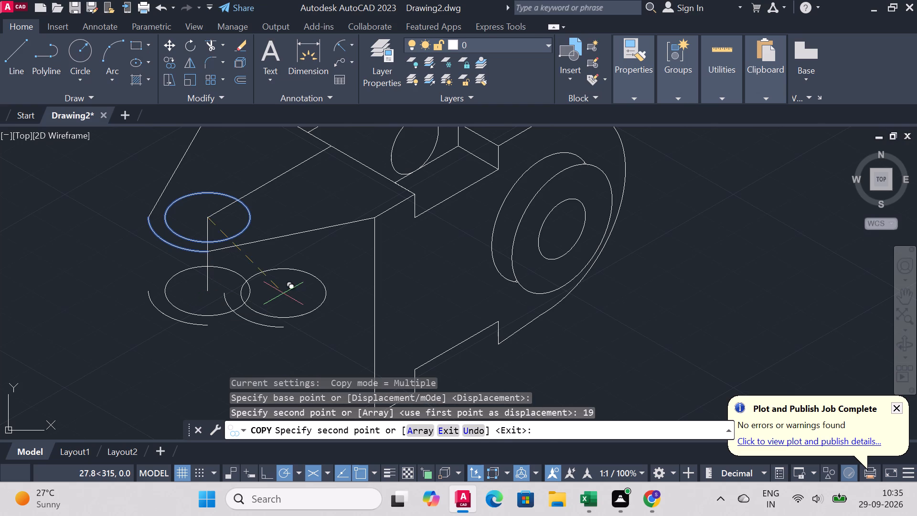
key(Escape)
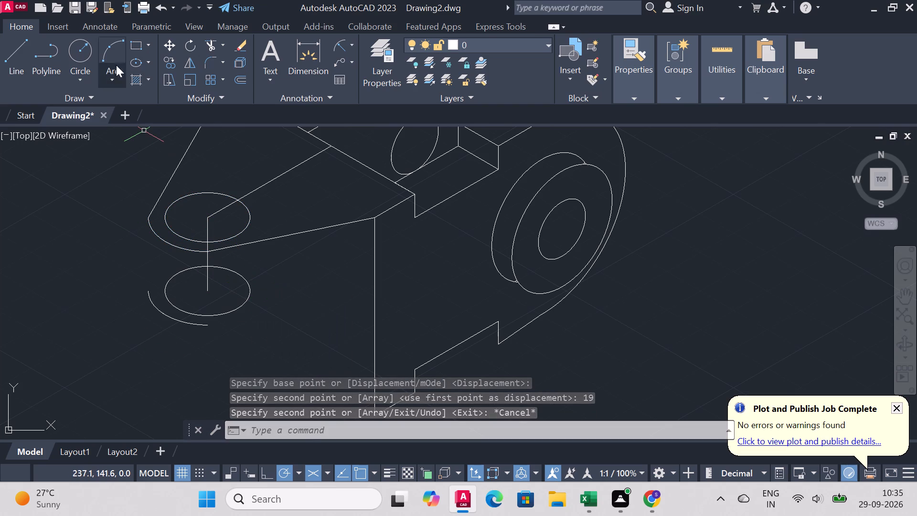
Extend the copied lower end arc into a full ellipse around the lower hole.
click(223, 43)
click(230, 94)
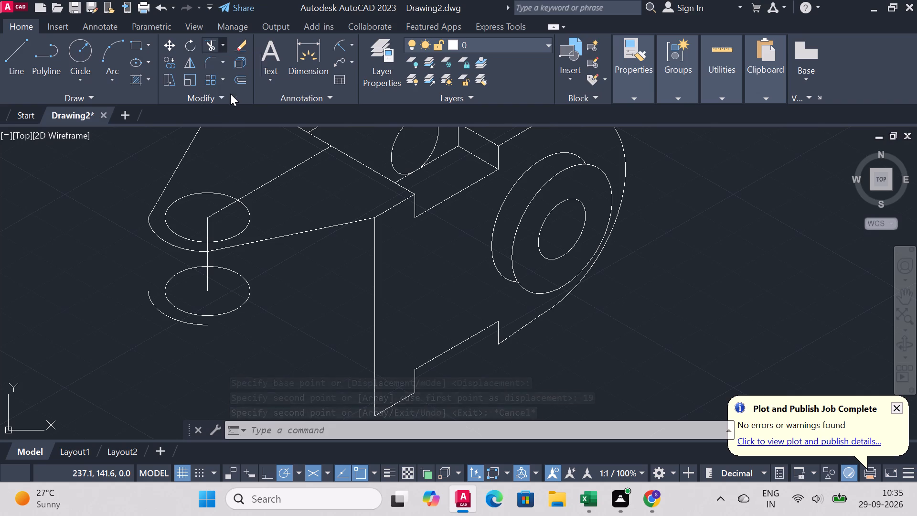
click(191, 323)
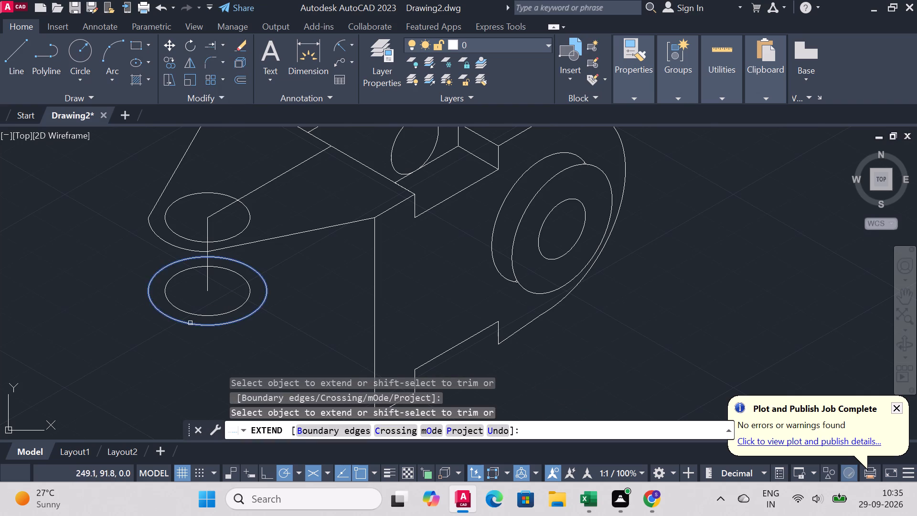
click(155, 304)
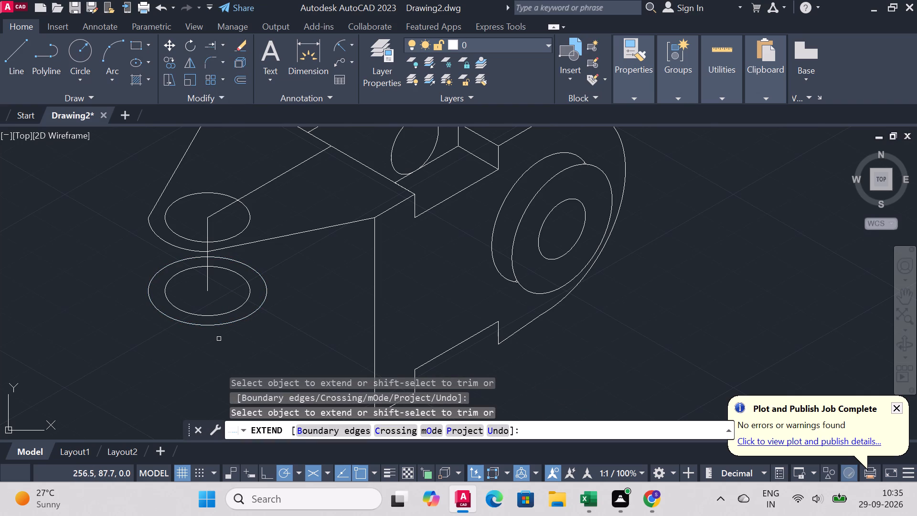
Trim away all segments of the 19 mm vertical construction line between the upper and lower hole centres.
click(222, 43)
click(224, 66)
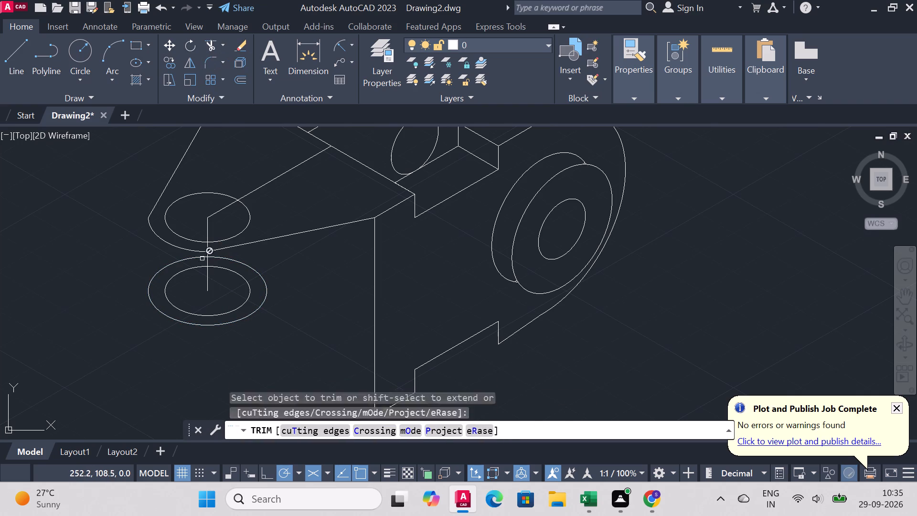
scroll(211, 265, up, 3)
click(190, 316)
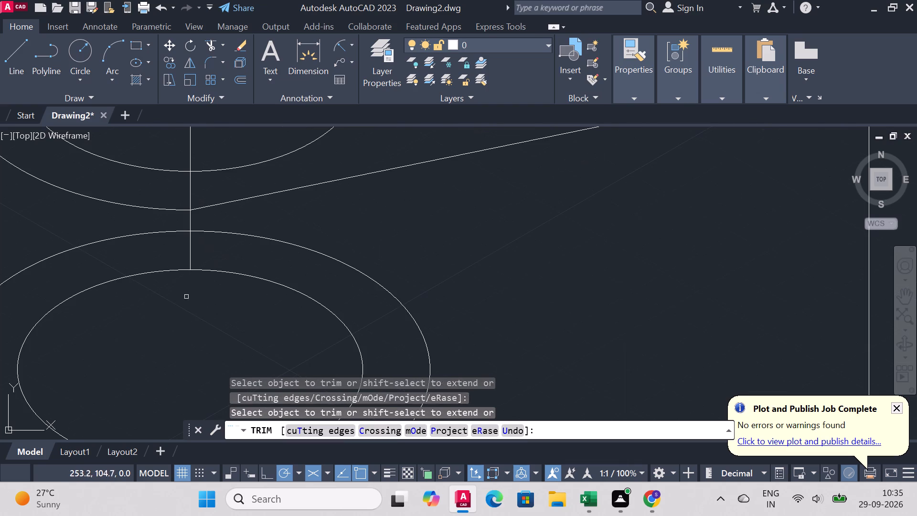
click(190, 251)
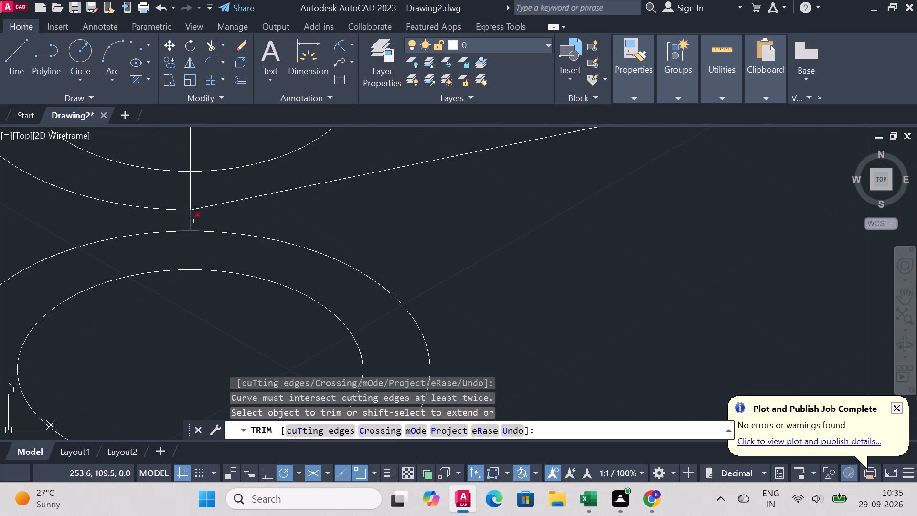
click(192, 221)
scroll(299, 259, down, 4)
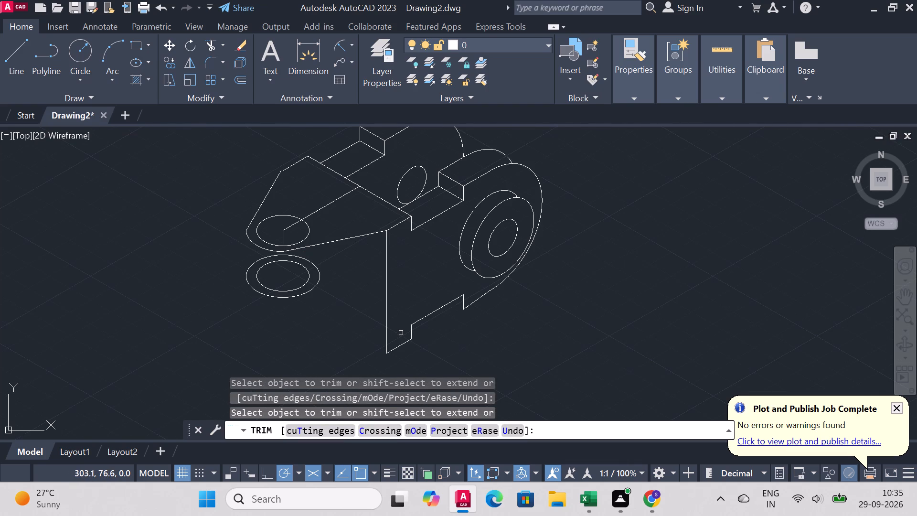
scroll(265, 169, up, 2)
scroll(317, 290, down, 2)
scroll(319, 312, up, 2)
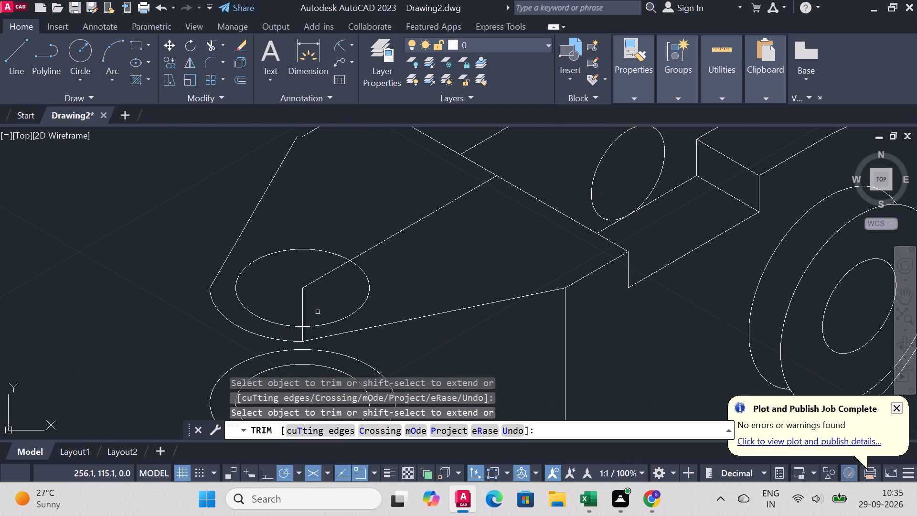
click(301, 304)
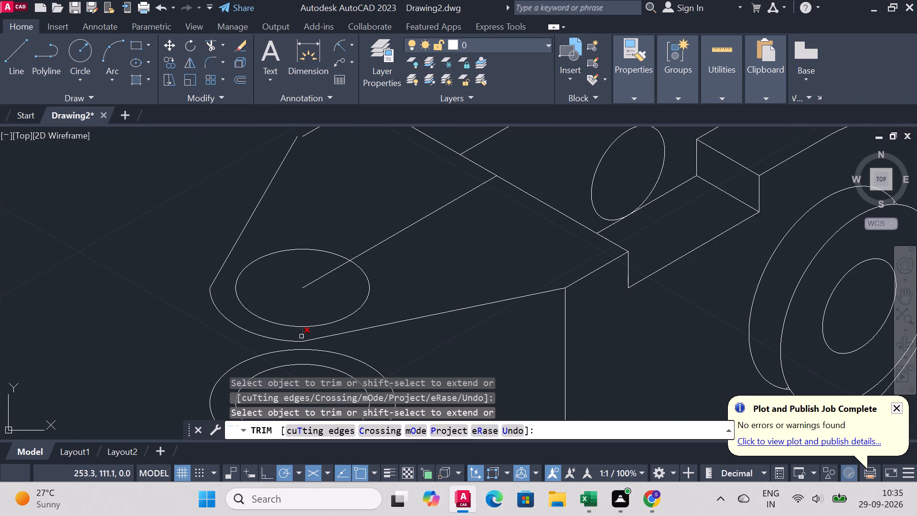
click(302, 336)
Trim away the slanted centre line running from the upper hole's centre to the block's edge.
scroll(141, 243, down, 2)
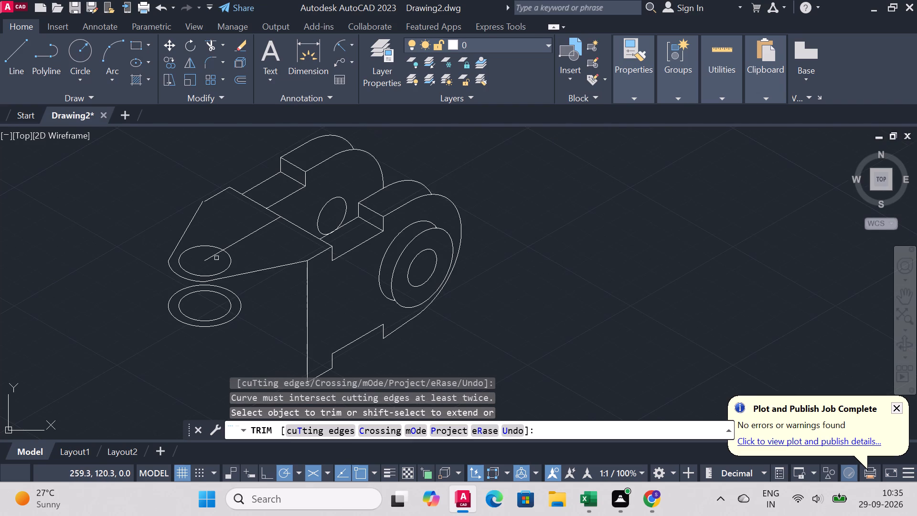
click(213, 258)
click(239, 242)
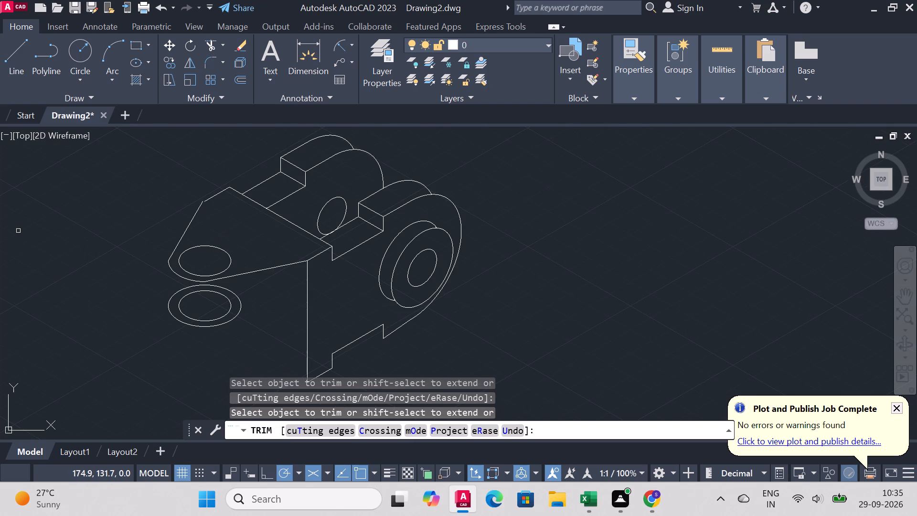
right_click(18, 231)
click(53, 243)
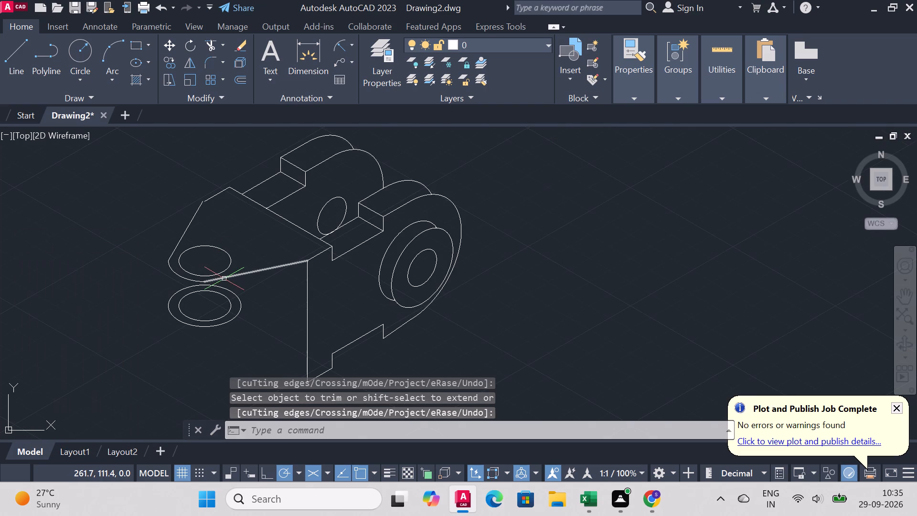
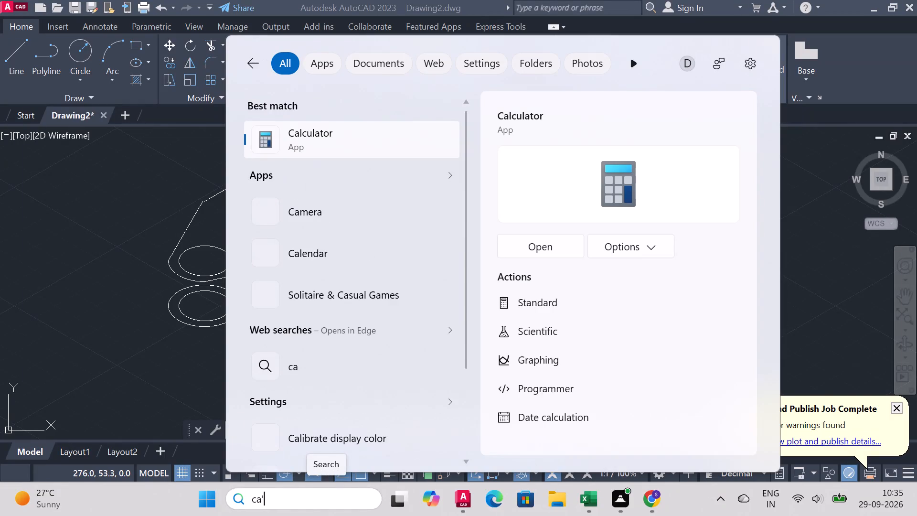
Calculate (50 − 26) ÷ 2 in the Calculator app, and return to the drawing.
key(BackSpace)
key(l)
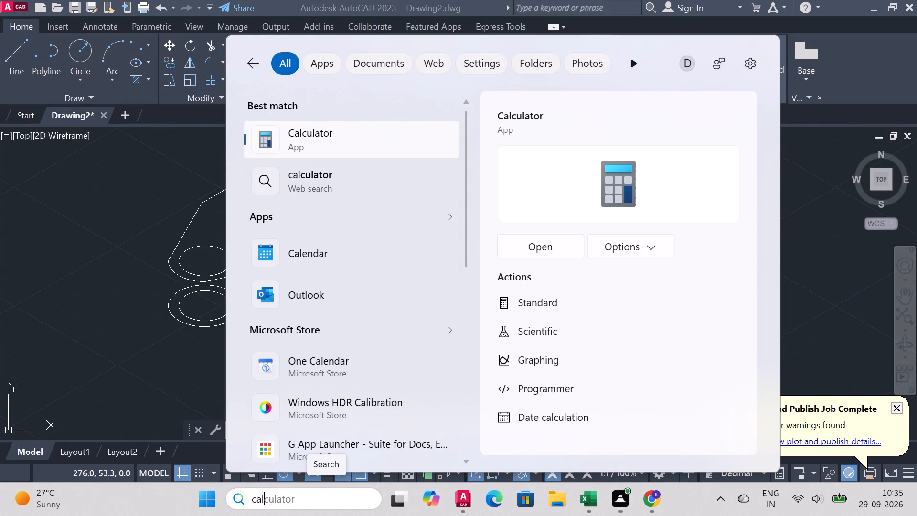
click(354, 147)
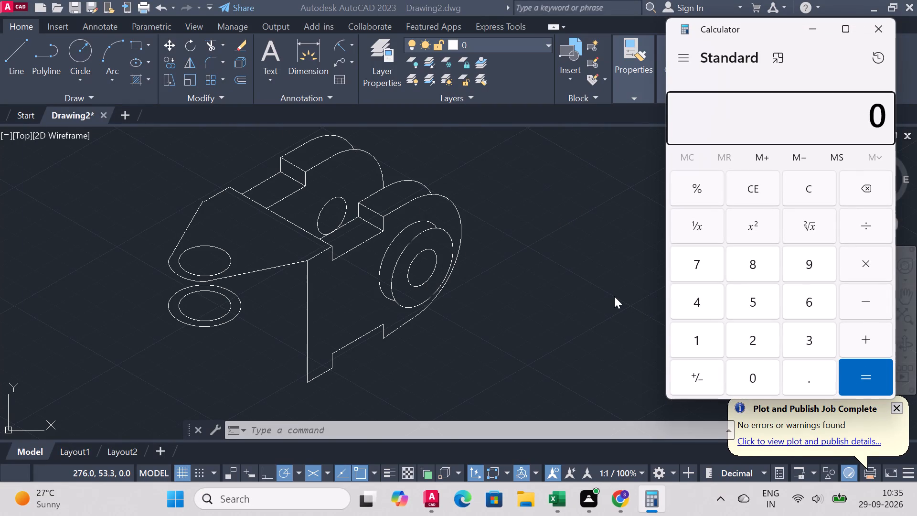
text(50)
key(minus)
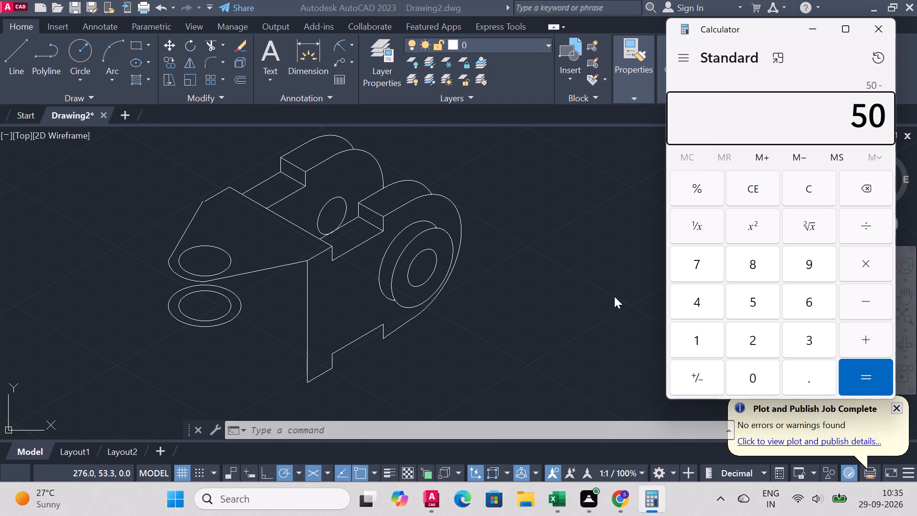
key(2)
key(6)
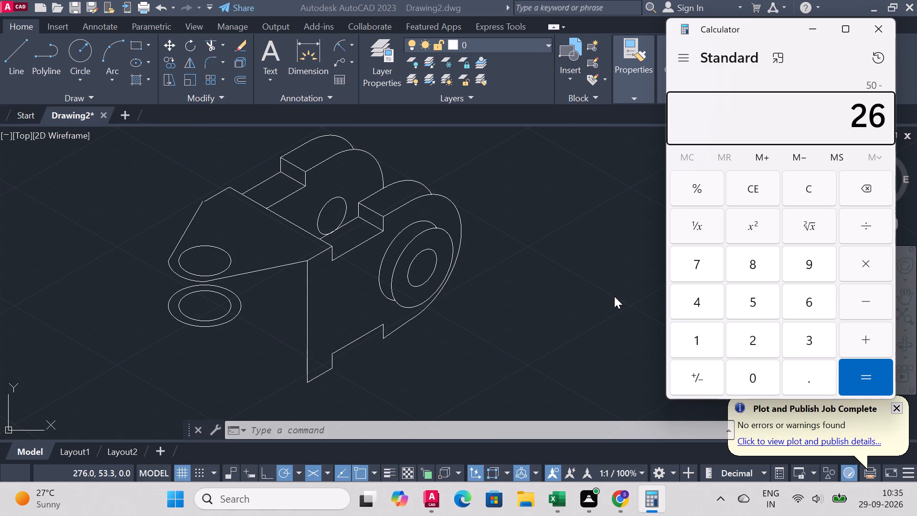
key(Return)
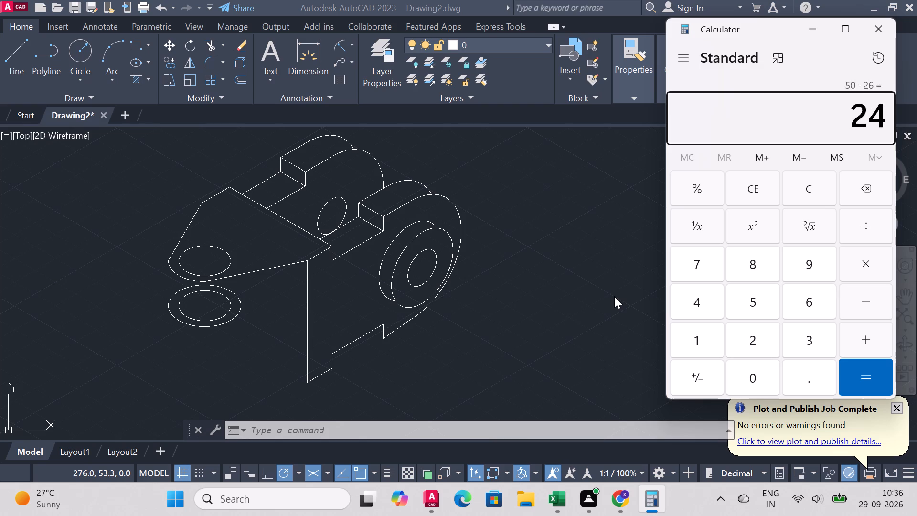
key(slash)
key(2)
key(Return)
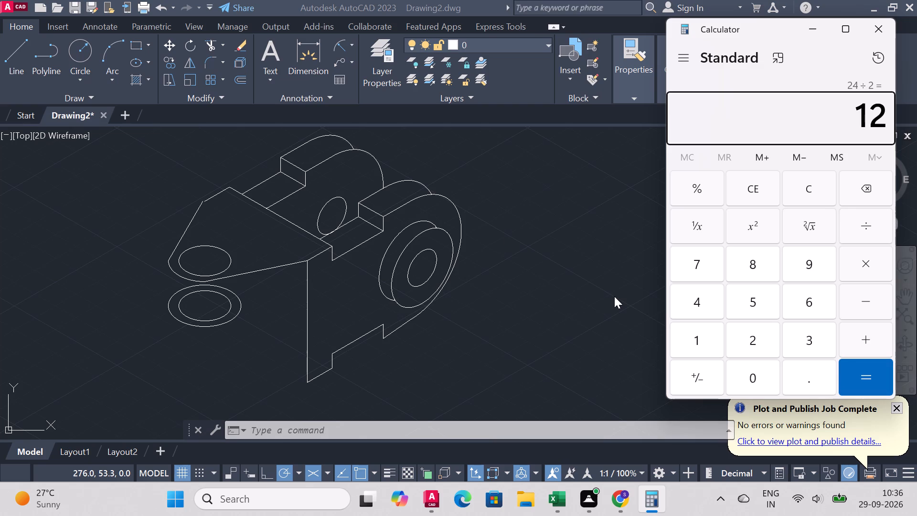
click(804, 28)
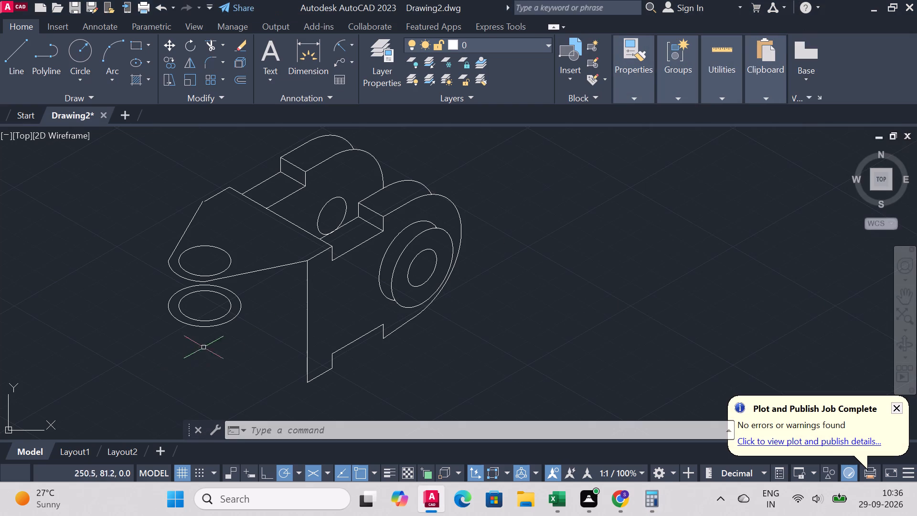
Draw a line 12 mm straight down from the block's corner where the extension's front edge ends, continuing with a slanted line at 210°.
click(8, 59)
scroll(263, 308, up, 1)
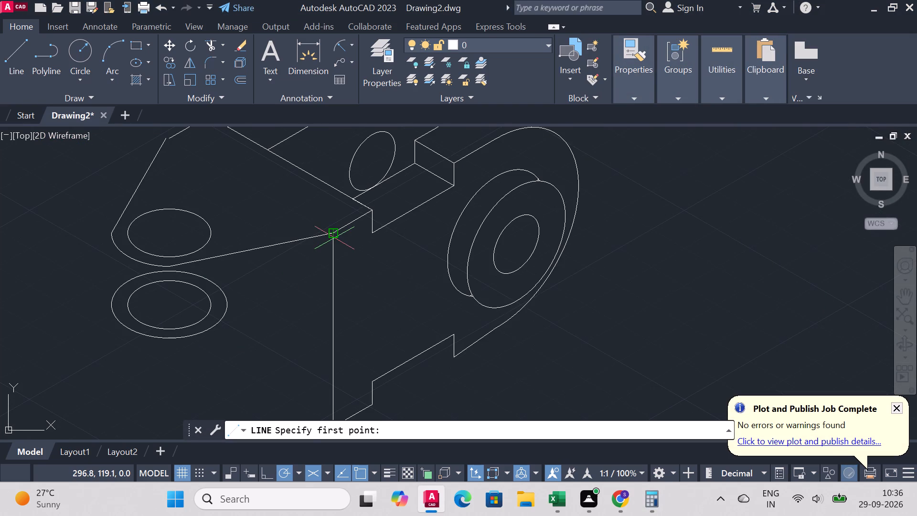
click(334, 236)
text(12)
key(Return)
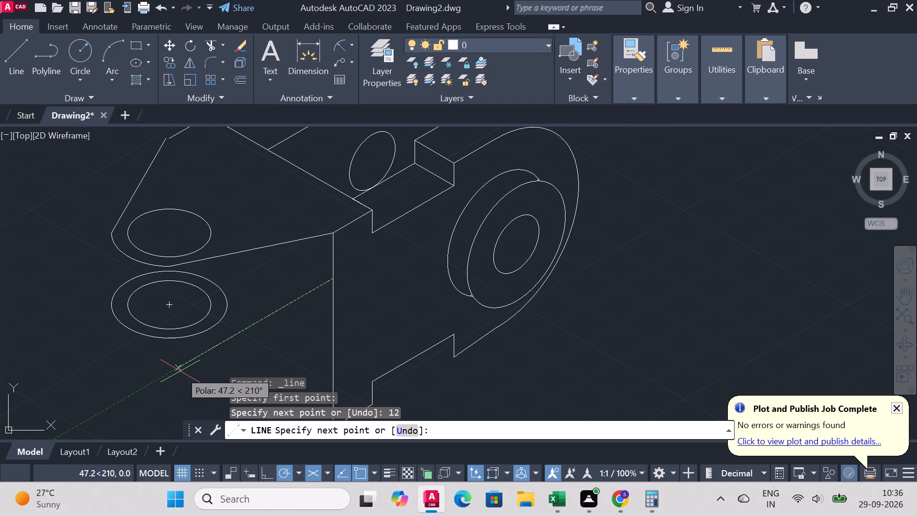
click(157, 372)
right_click(157, 372)
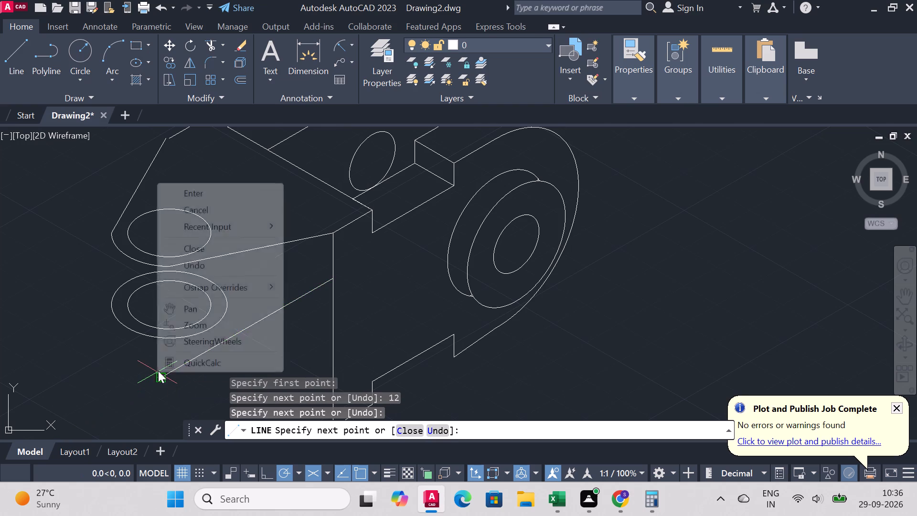
click(208, 200)
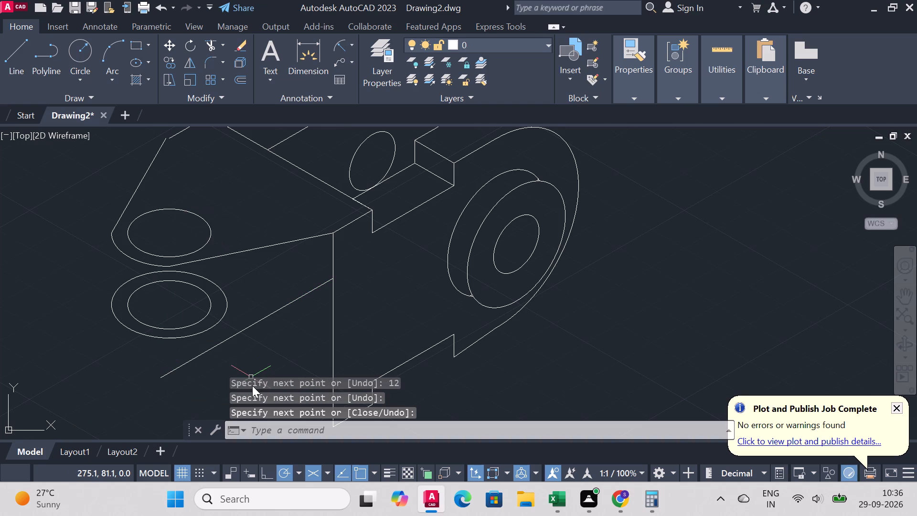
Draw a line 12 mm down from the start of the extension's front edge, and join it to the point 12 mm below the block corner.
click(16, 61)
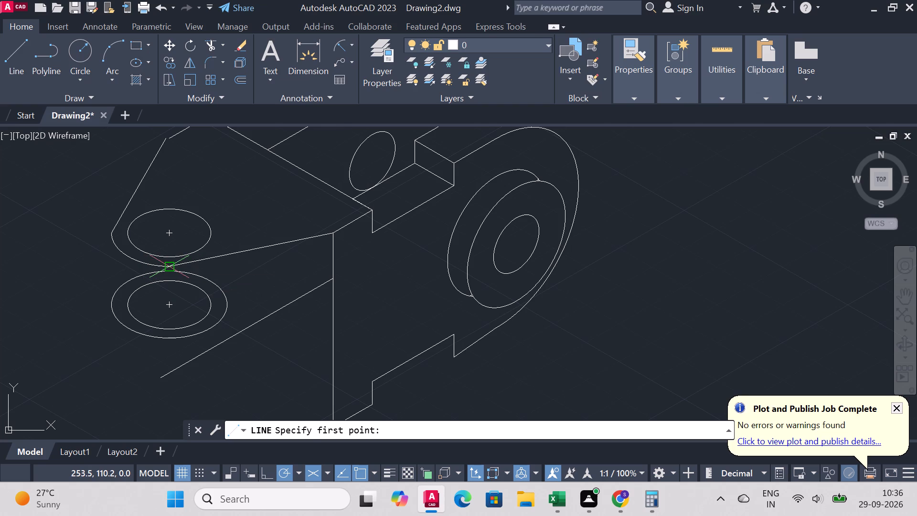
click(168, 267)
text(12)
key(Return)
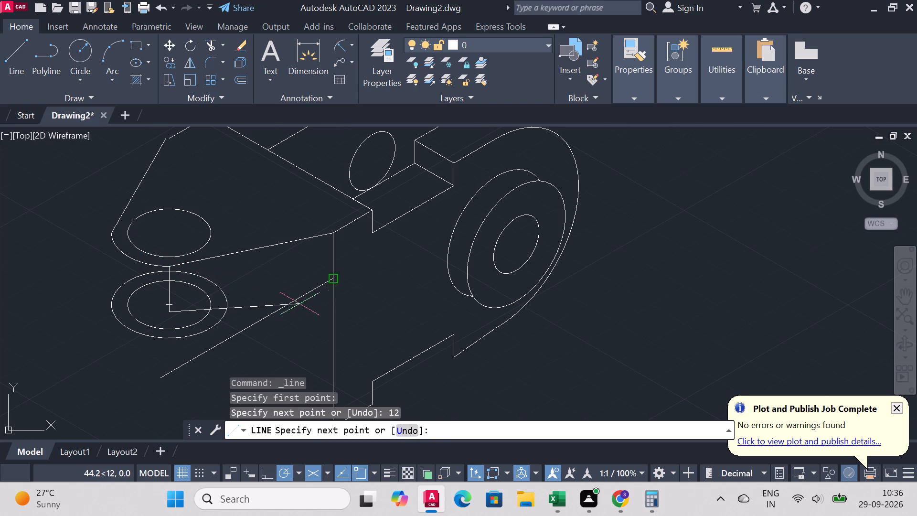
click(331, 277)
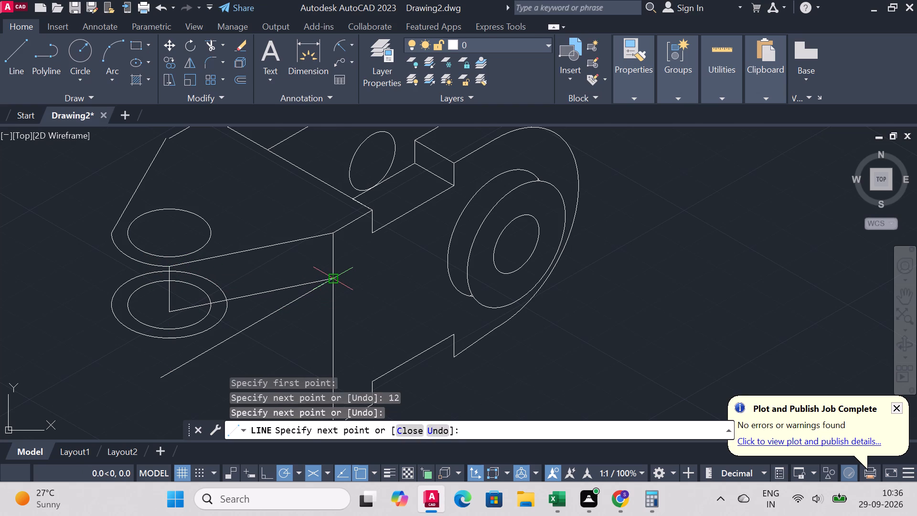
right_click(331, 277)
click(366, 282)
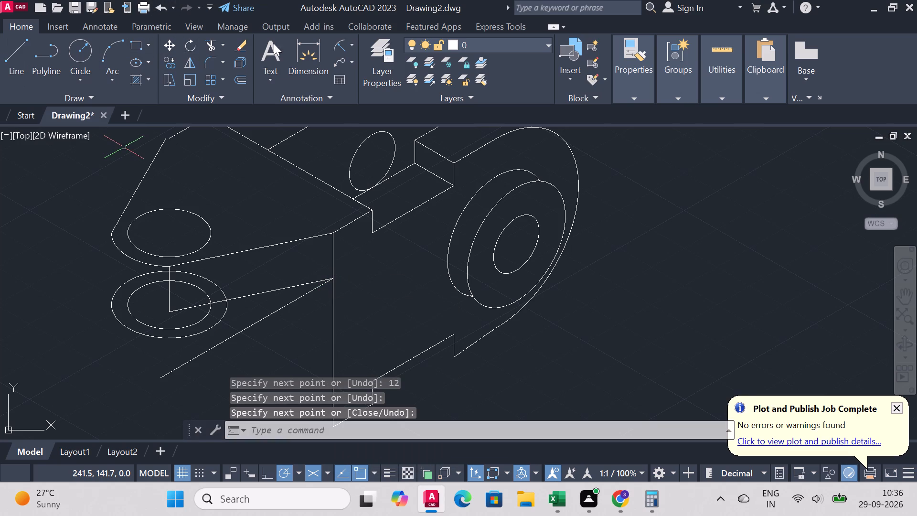
Trim away the slanted 210° line running out from the block's vertical edge.
click(216, 42)
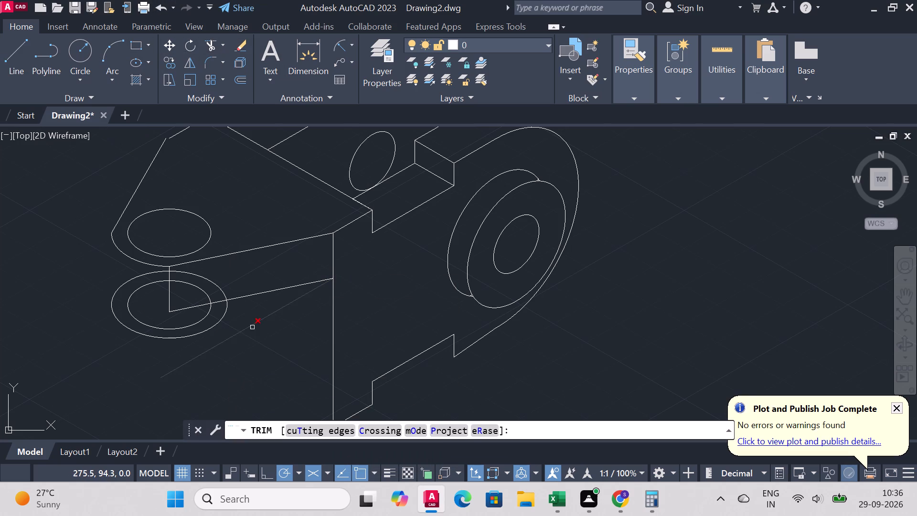
click(252, 327)
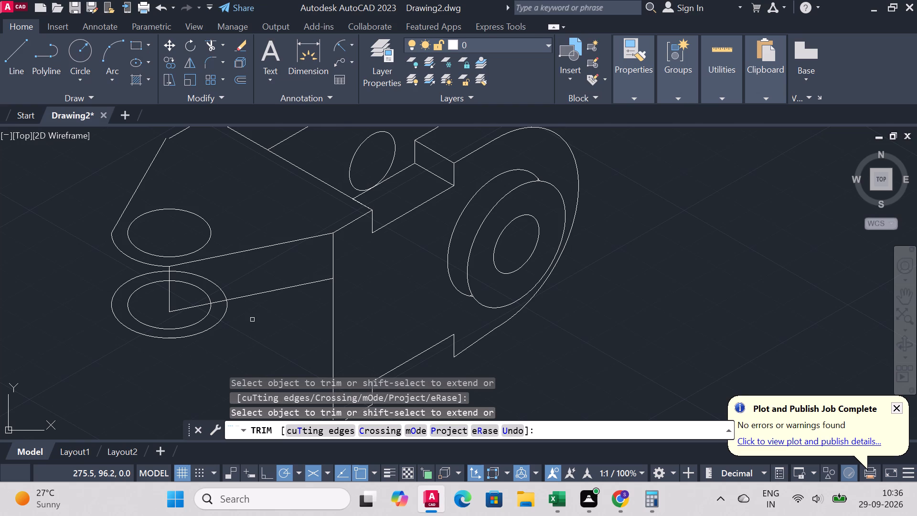
Draw a 19 mm vertical edge joining the outer side of the upper end arc to the outer lower ellipse.
click(14, 54)
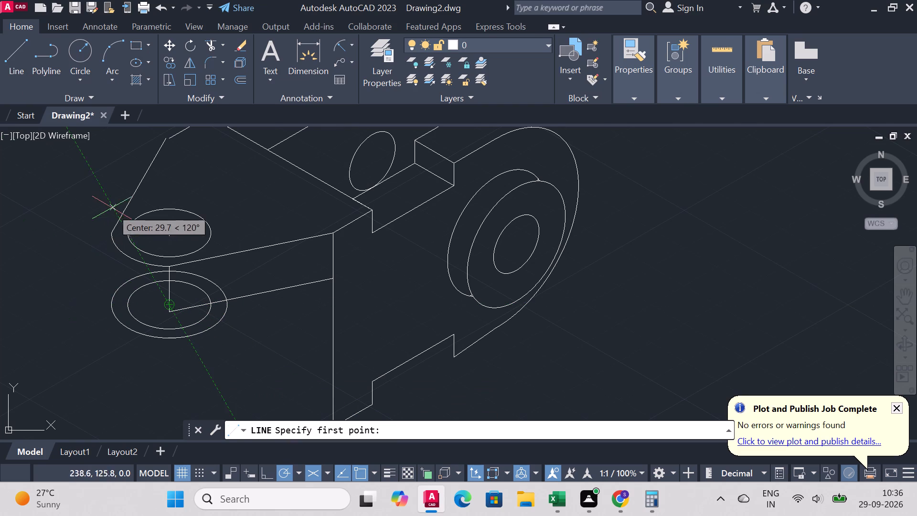
click(107, 234)
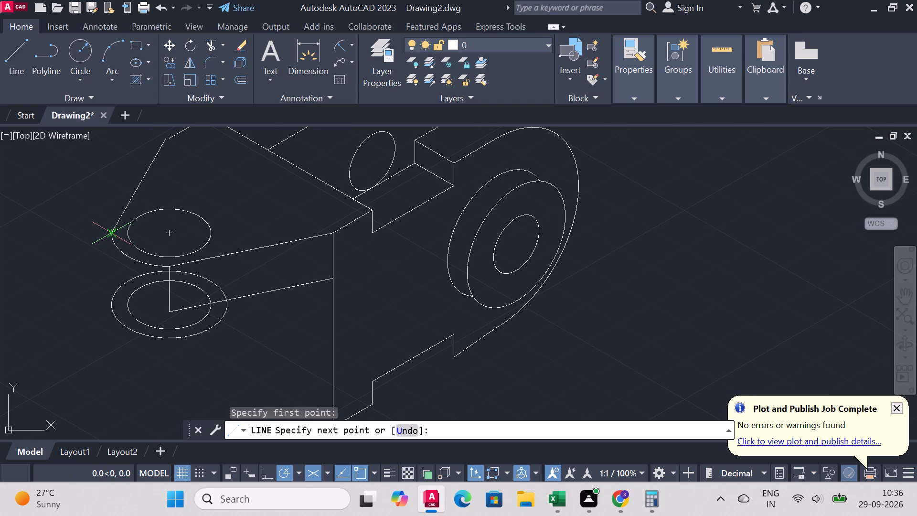
click(108, 310)
right_click(108, 310)
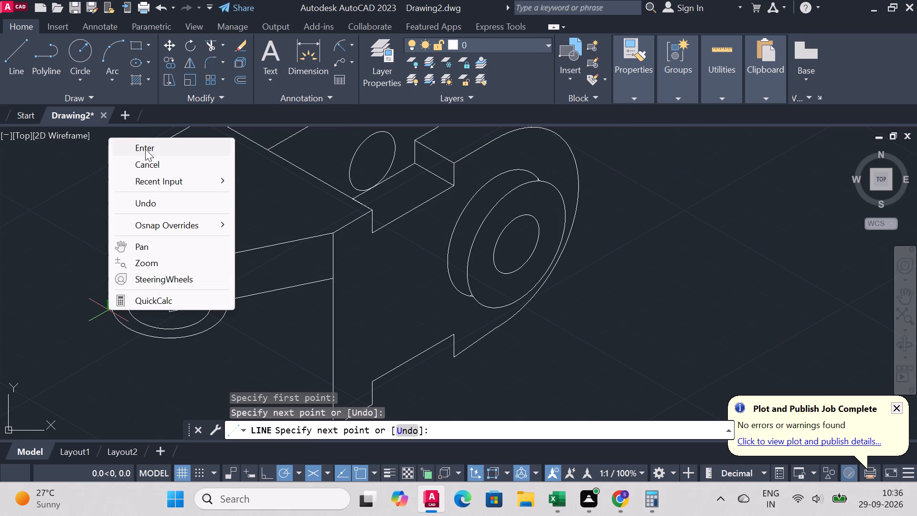
click(145, 149)
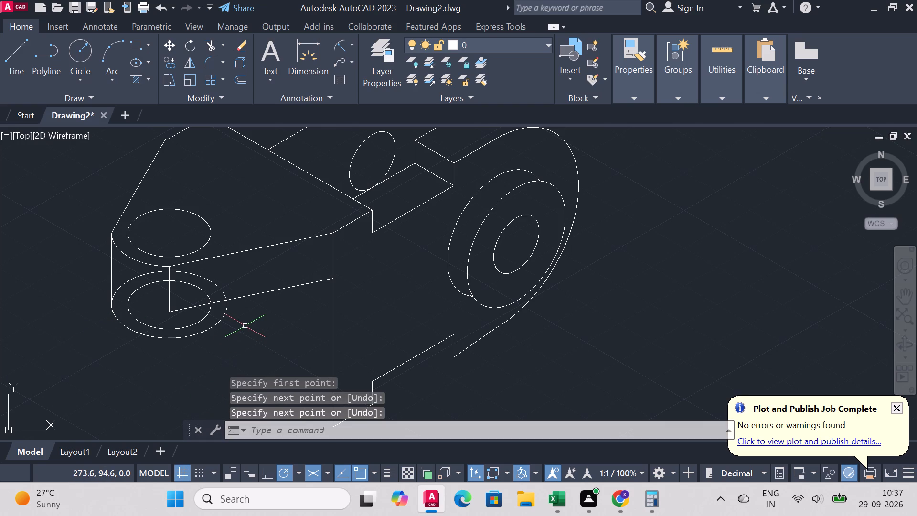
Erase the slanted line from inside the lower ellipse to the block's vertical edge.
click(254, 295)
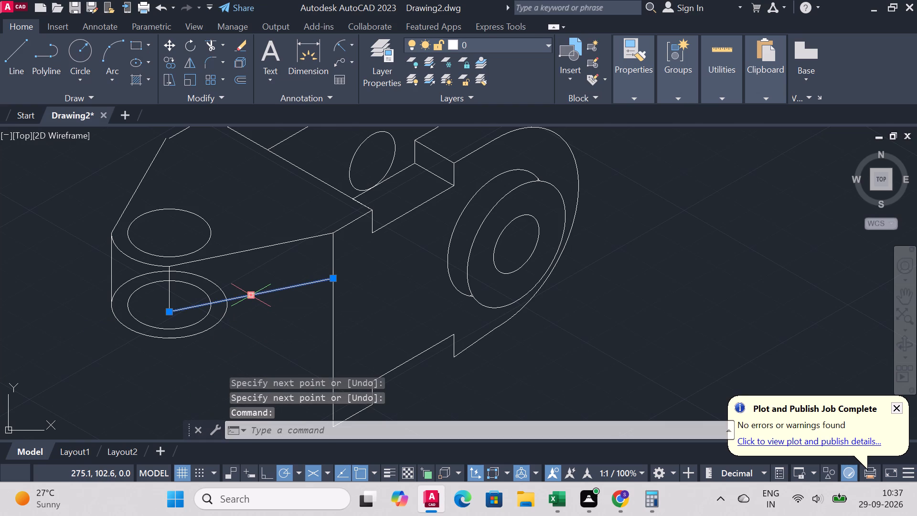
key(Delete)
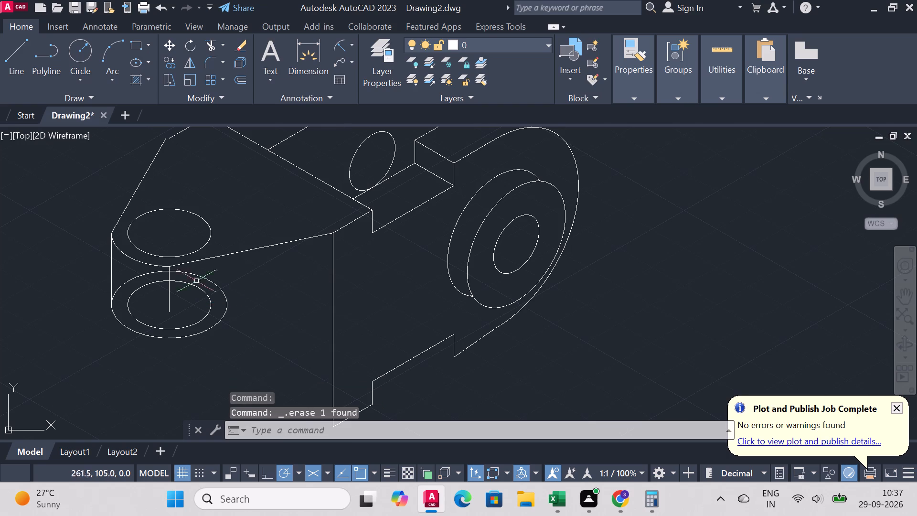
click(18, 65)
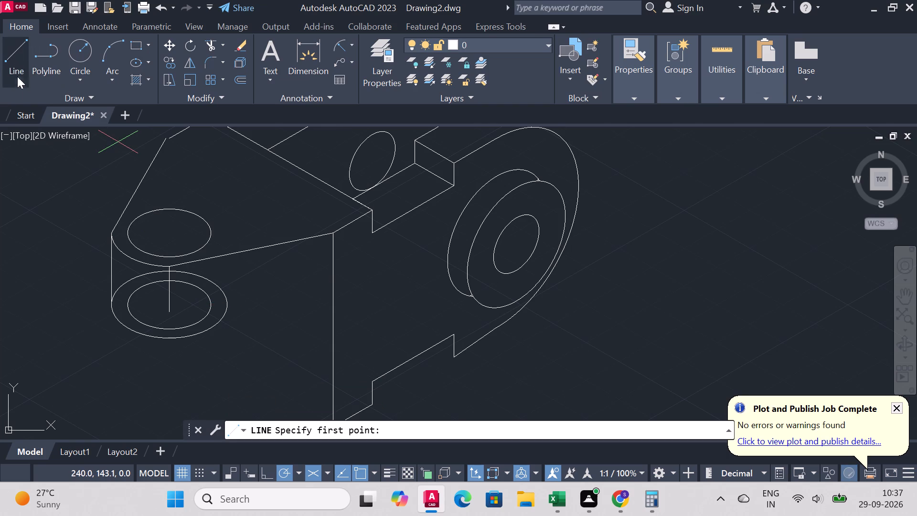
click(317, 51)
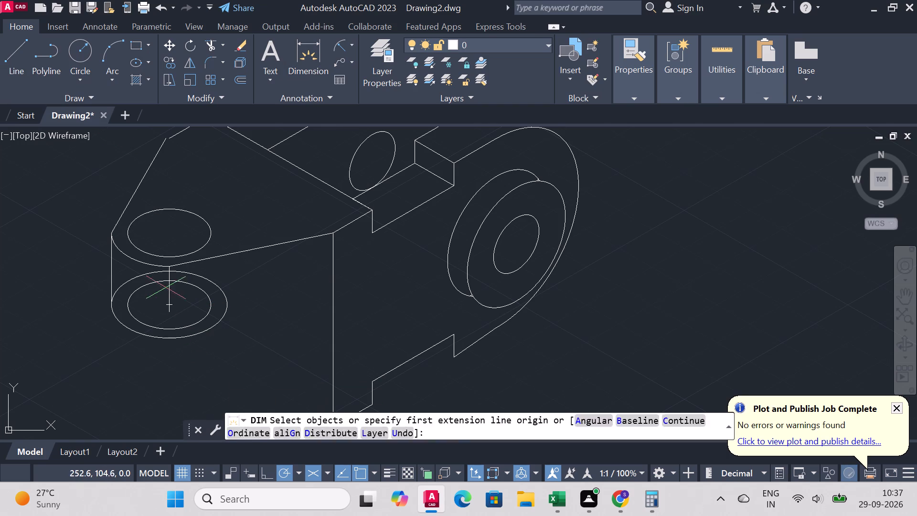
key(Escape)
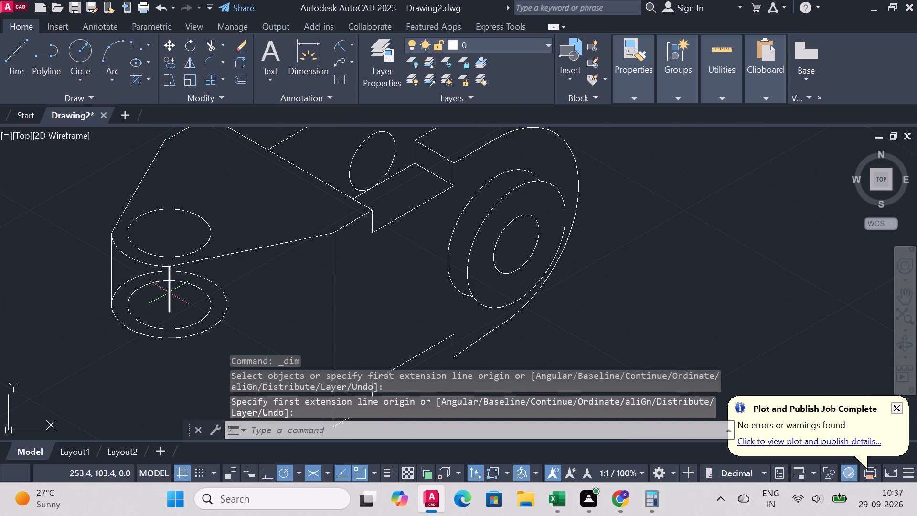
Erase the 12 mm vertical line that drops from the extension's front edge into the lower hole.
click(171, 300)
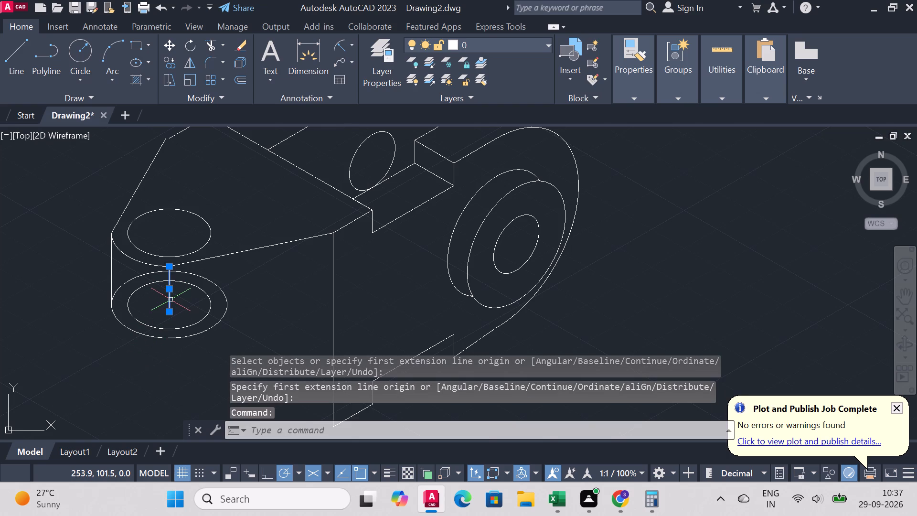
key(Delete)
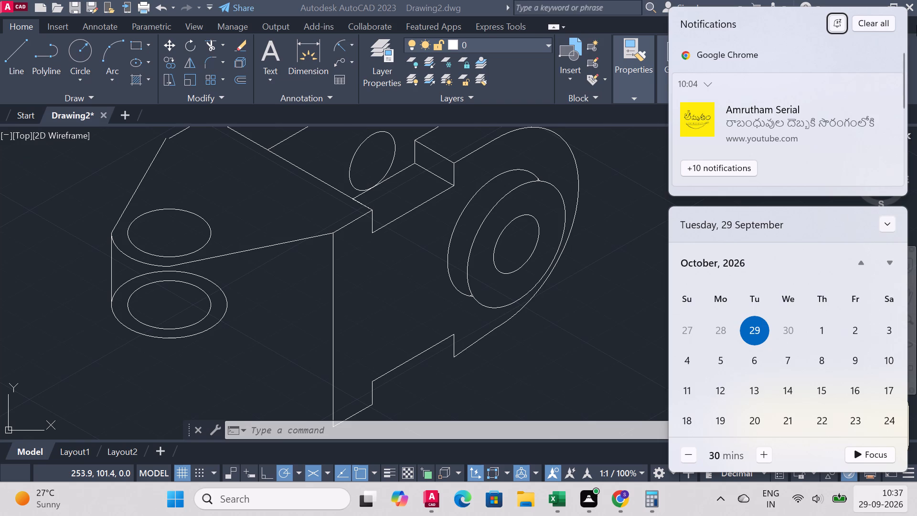
Clear all system notifications and close the notification centre.
click(879, 25)
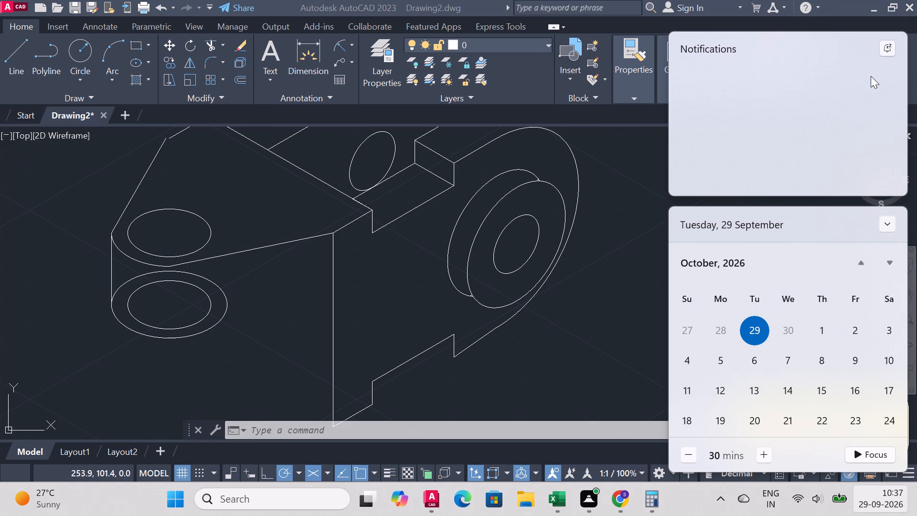
click(640, 379)
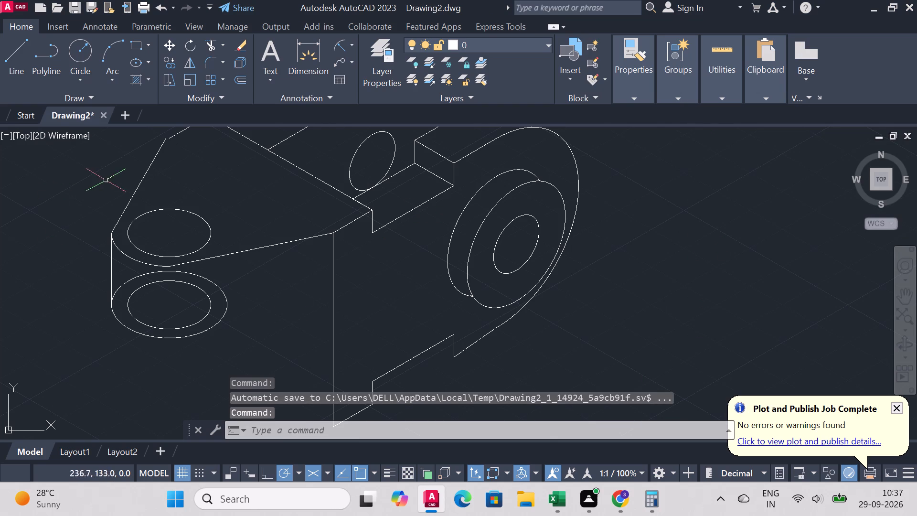
Draw a short line closing the gap between the block's rear top edge and the extension's rear tapered side.
scroll(235, 236, down, 1)
scroll(176, 138, up, 2)
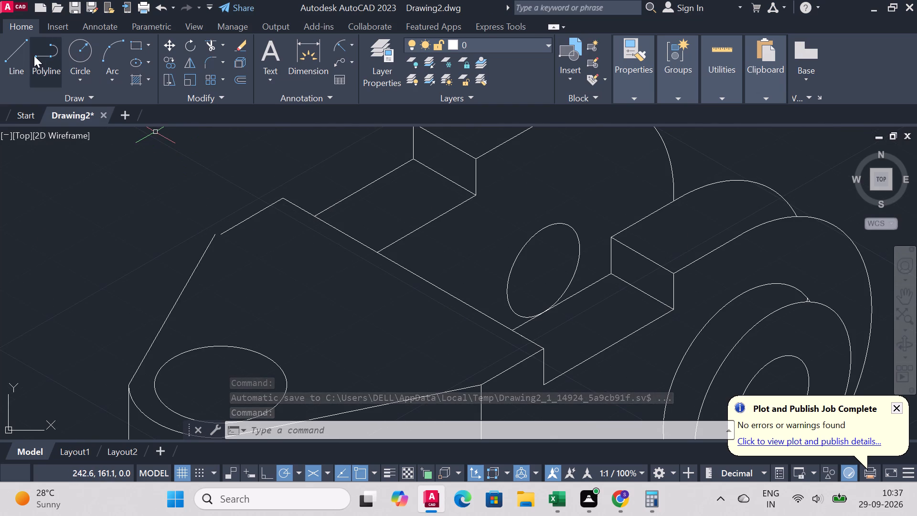
click(10, 55)
scroll(164, 241, up, 2)
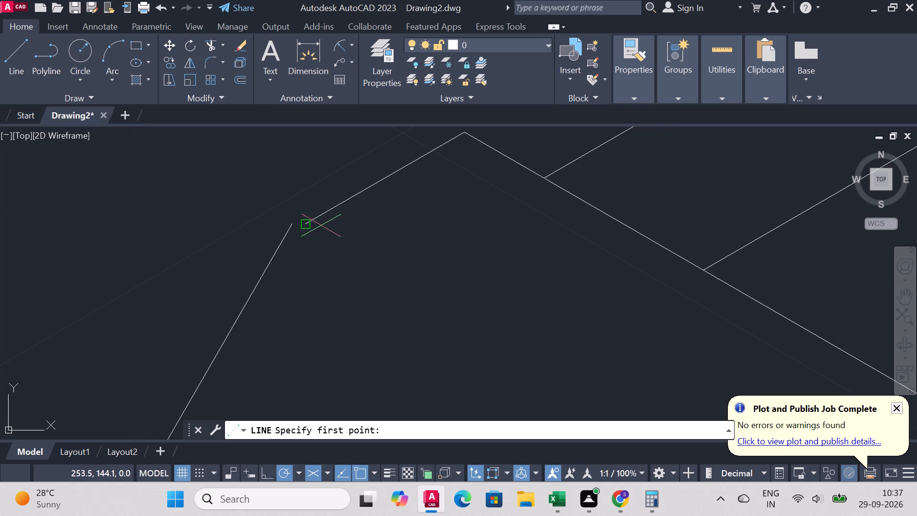
click(307, 225)
click(279, 236)
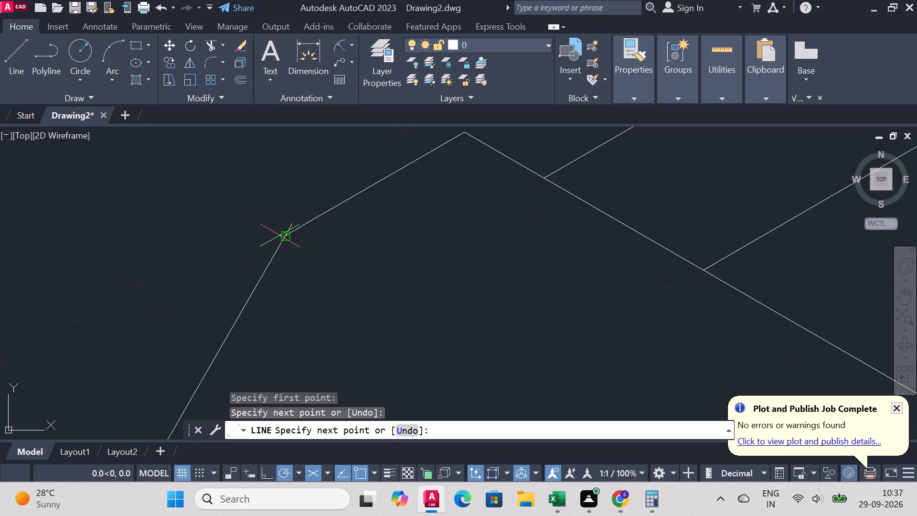
right_click(279, 236)
click(327, 246)
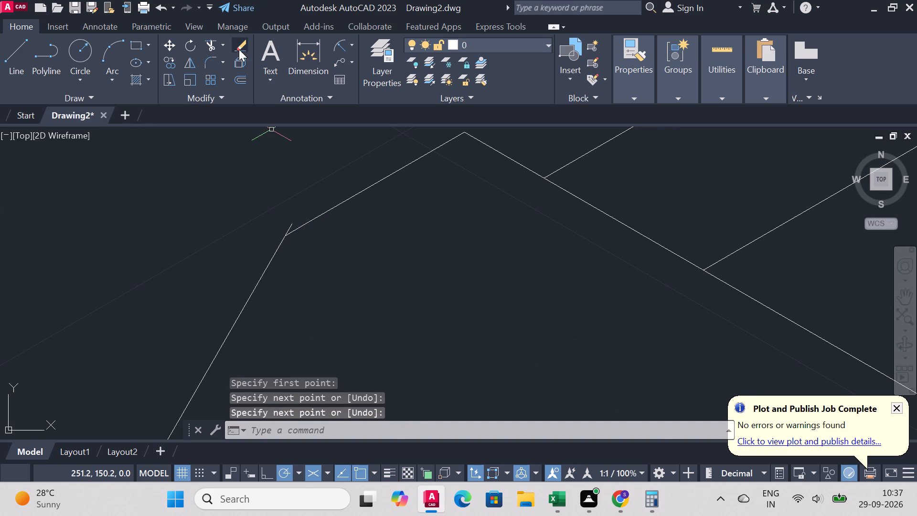
Trim the short line's overhang beyond the corner of the extension's rear tapered side.
click(212, 48)
click(291, 228)
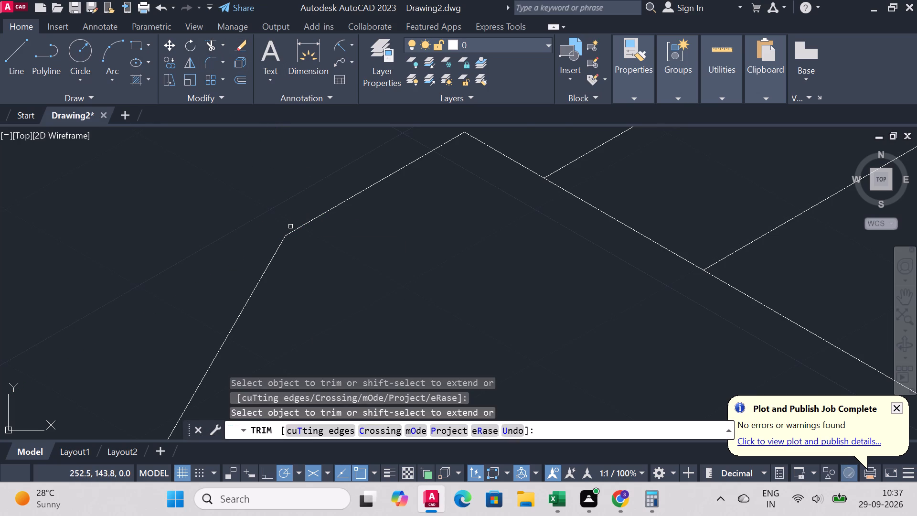
Draw a horizontal line from the lower ellipses' centre to the outer ellipse, continuing vertically about 13 mm up to the extension's front tapered edge.
scroll(279, 169, down, 4)
scroll(395, 236, up, 3)
scroll(319, 205, down, 3)
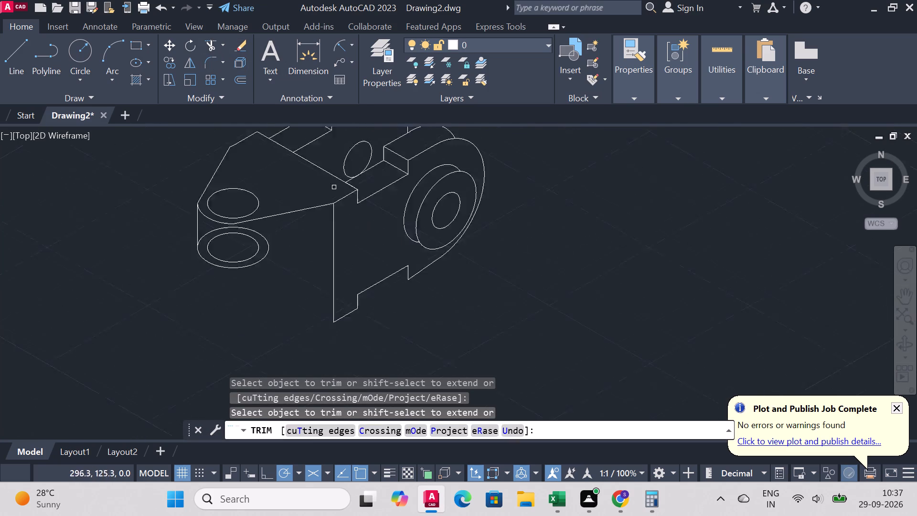
scroll(334, 187, down, 1)
scroll(320, 286, up, 2)
scroll(201, 247, down, 3)
scroll(216, 184, up, 3)
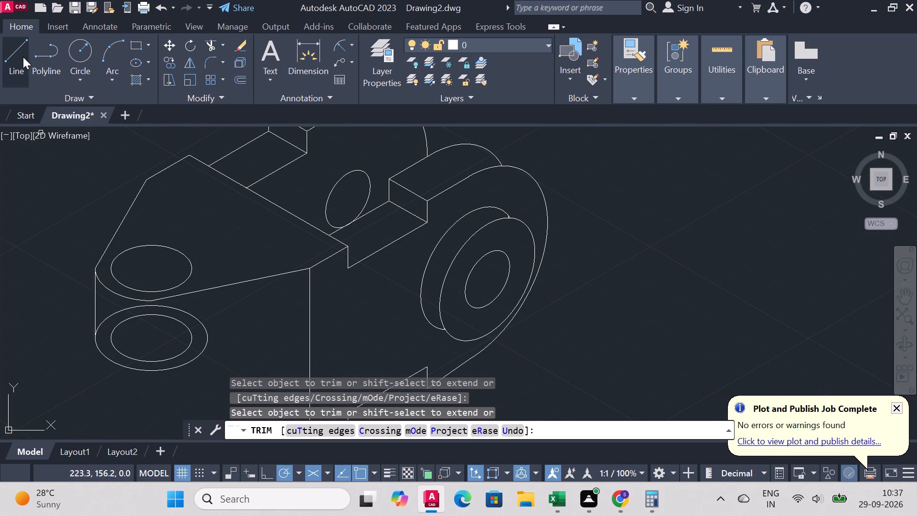
click(23, 56)
scroll(155, 172, down, 2)
scroll(216, 301, up, 1)
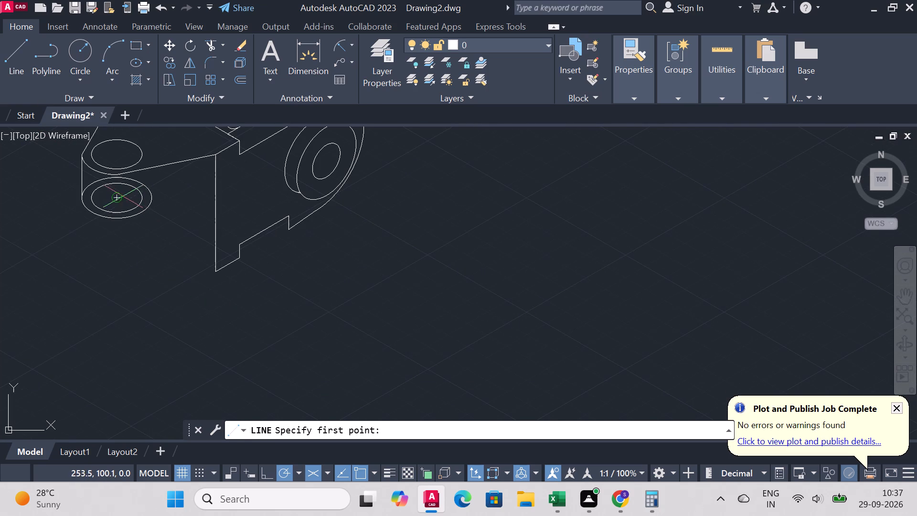
click(117, 195)
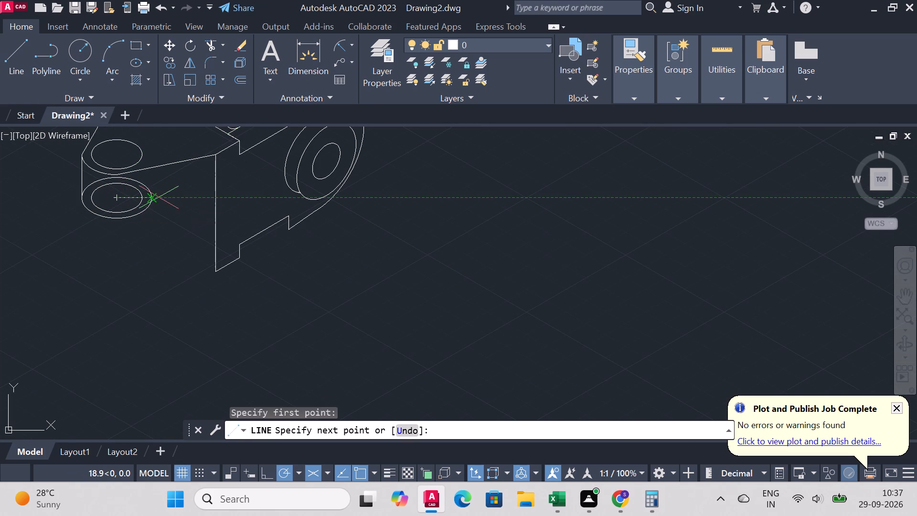
click(155, 197)
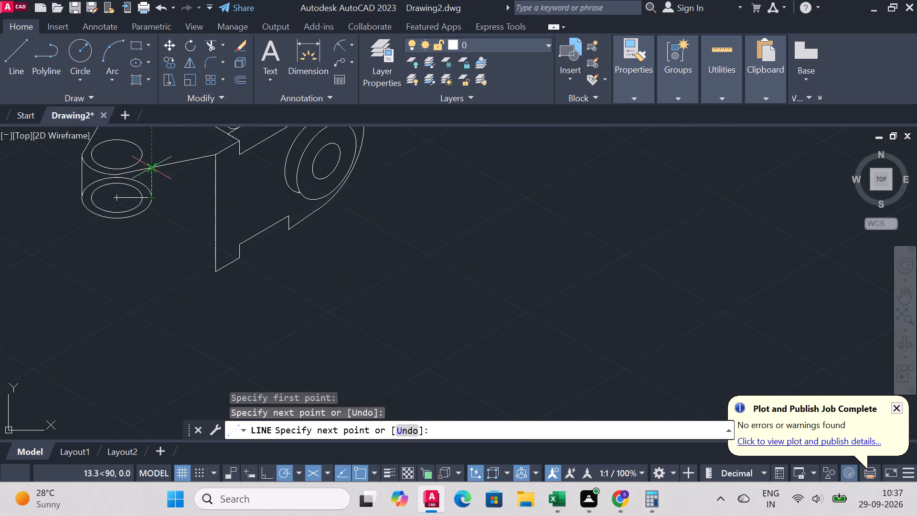
click(155, 170)
right_click(155, 170)
click(203, 175)
Draw a guide line at 300° from the upper hole's centre to the extension's front tapered edge.
scroll(147, 212, down, 1)
scroll(135, 170, up, 2)
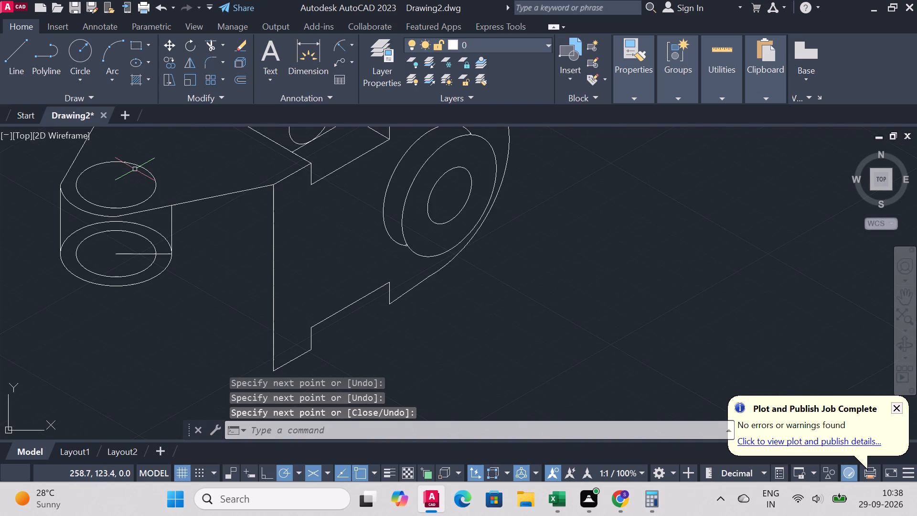
scroll(133, 172, up, 1)
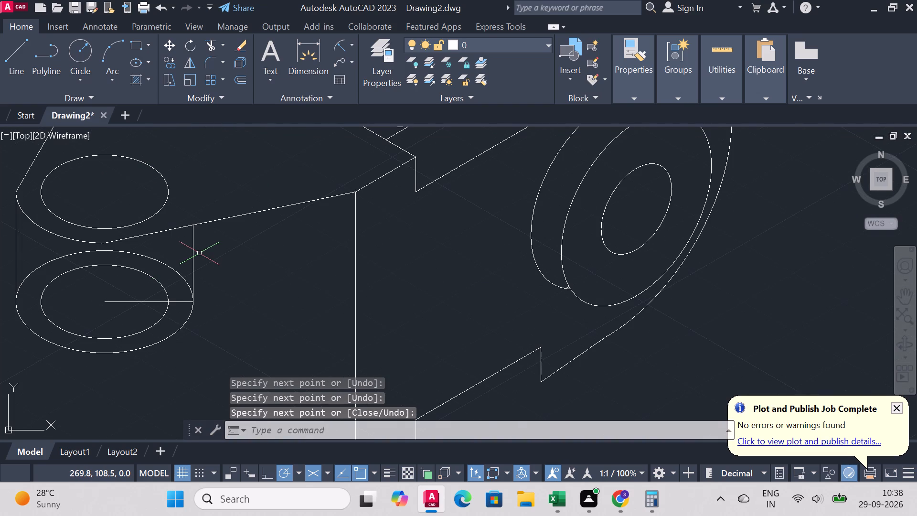
click(27, 55)
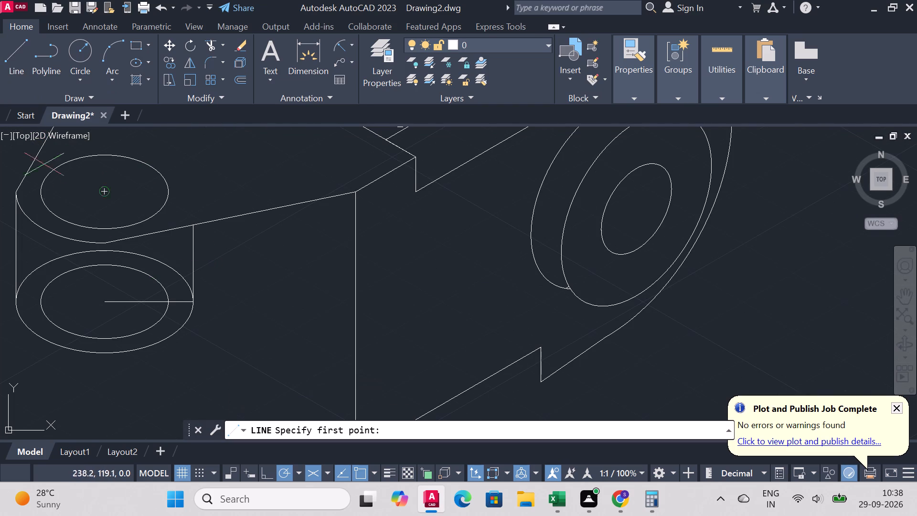
click(107, 195)
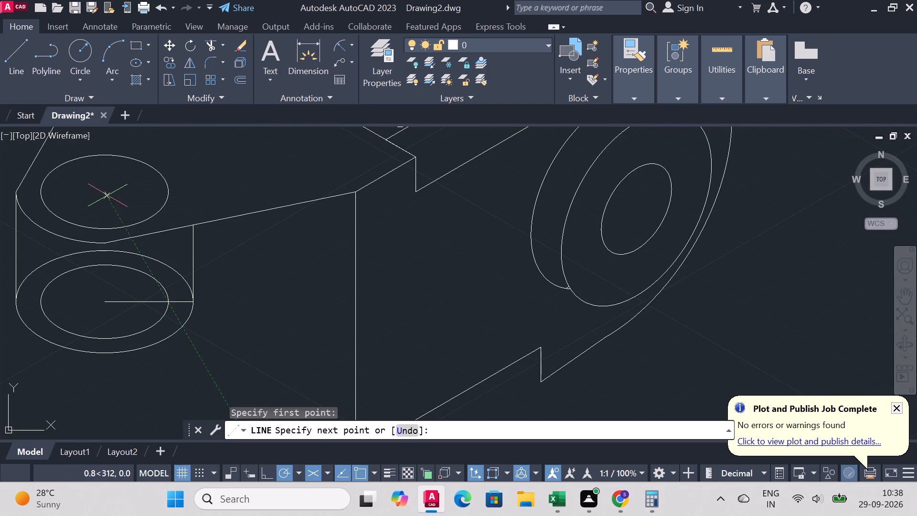
click(130, 236)
right_click(129, 233)
click(163, 243)
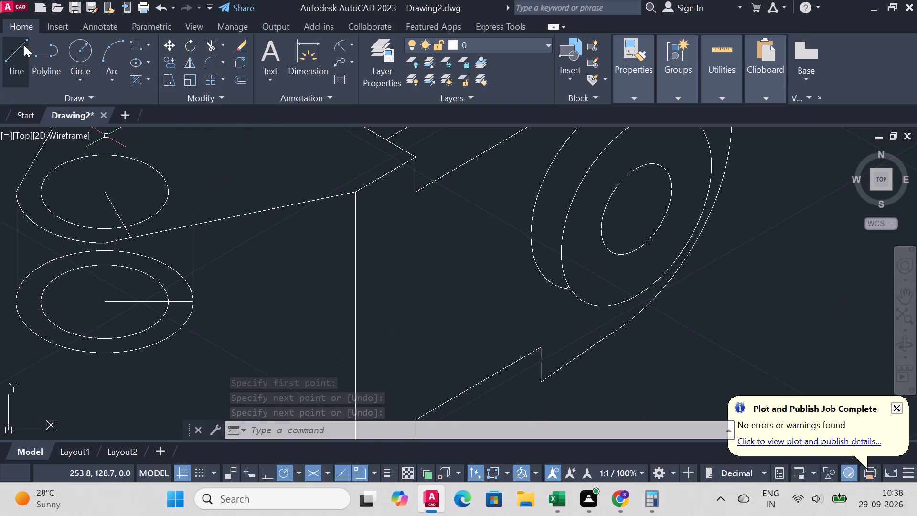
Draw a 12 mm vertical line down from the guide line's end on the tapered edge, continuing with a slanted line to the block's vertical edge.
click(24, 45)
click(130, 238)
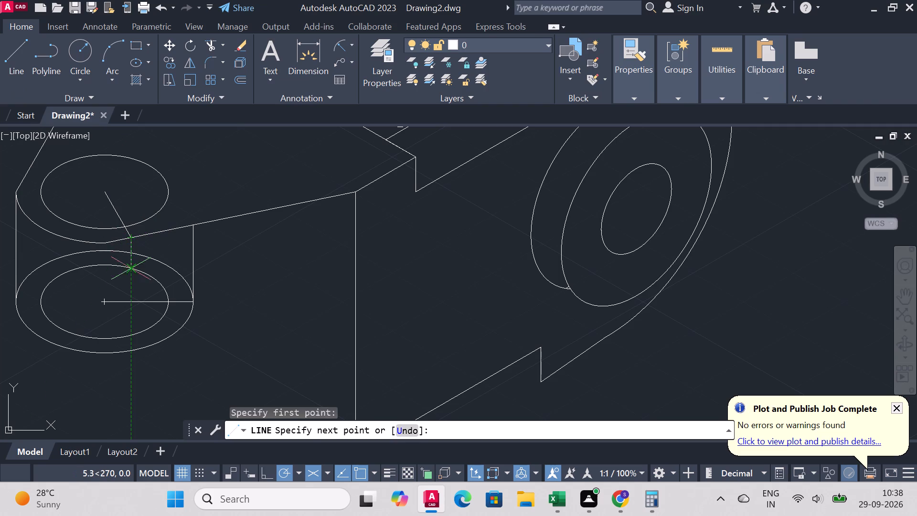
text(12)
key(Return)
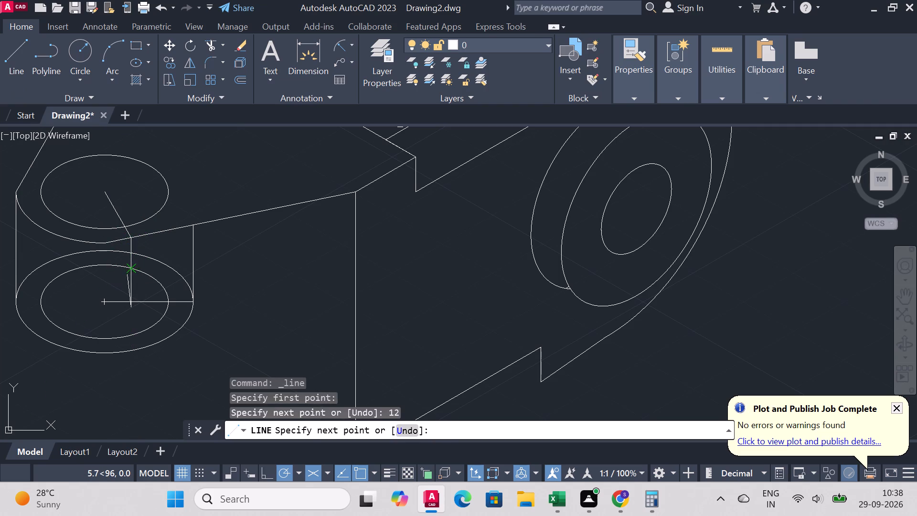
click(352, 259)
right_click(352, 259)
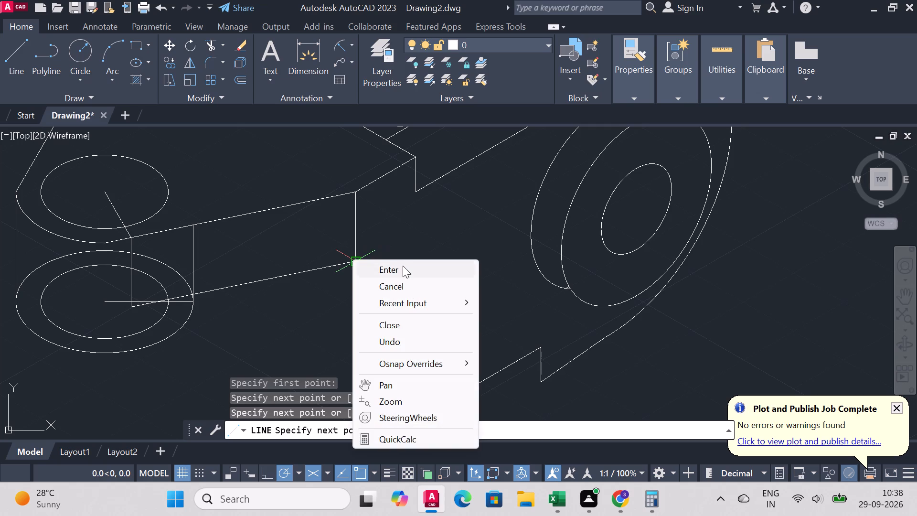
click(403, 266)
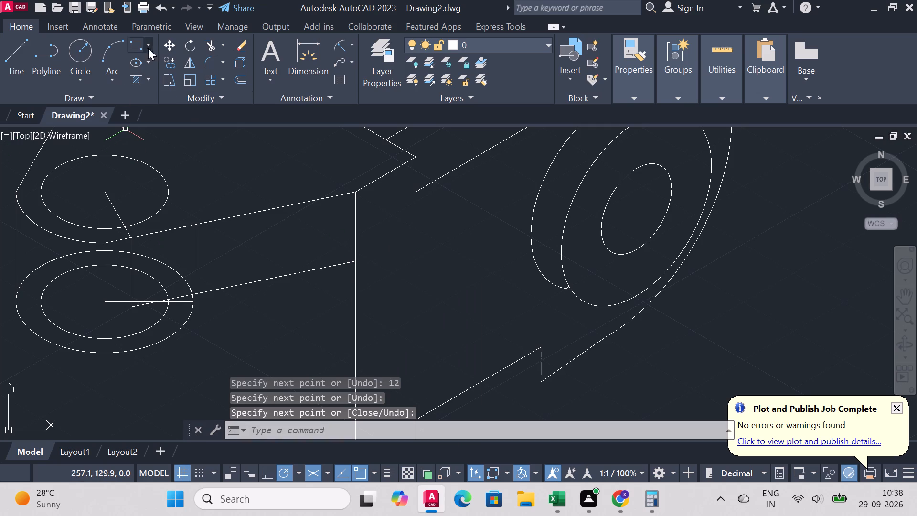
Trim away the horizontal line through the lower ellipses and the vertical line's portion above the slanted lower edge.
click(210, 42)
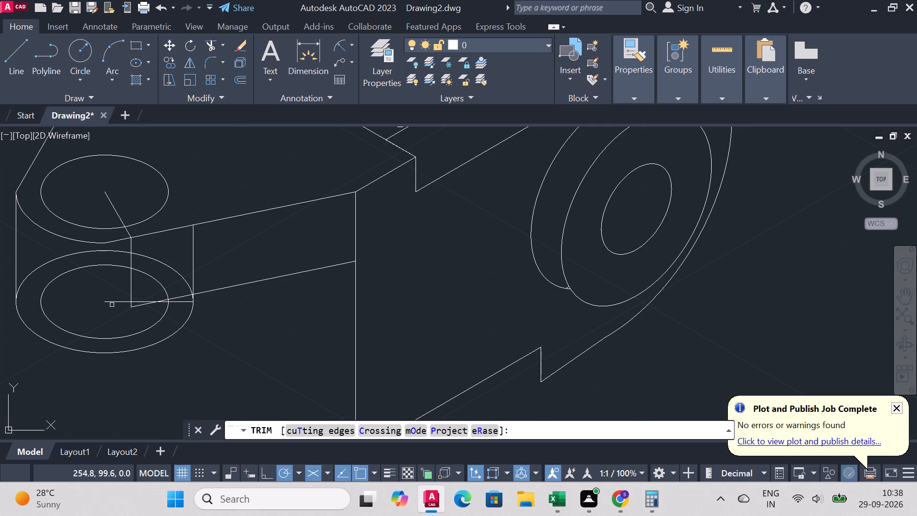
click(112, 302)
scroll(150, 296, up, 3)
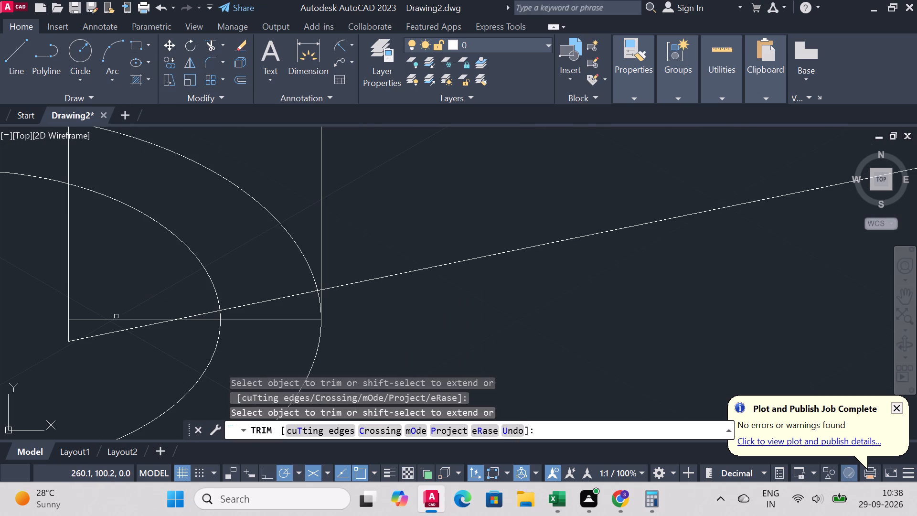
click(110, 322)
click(203, 322)
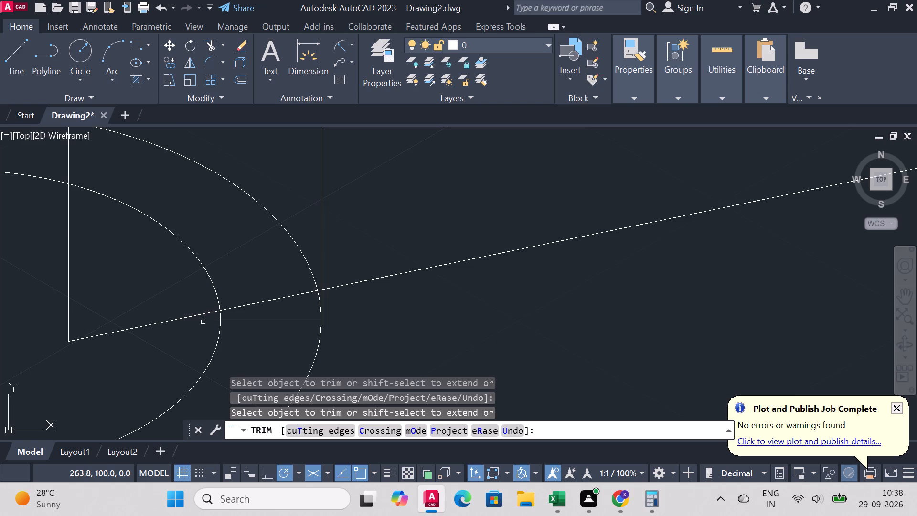
click(282, 322)
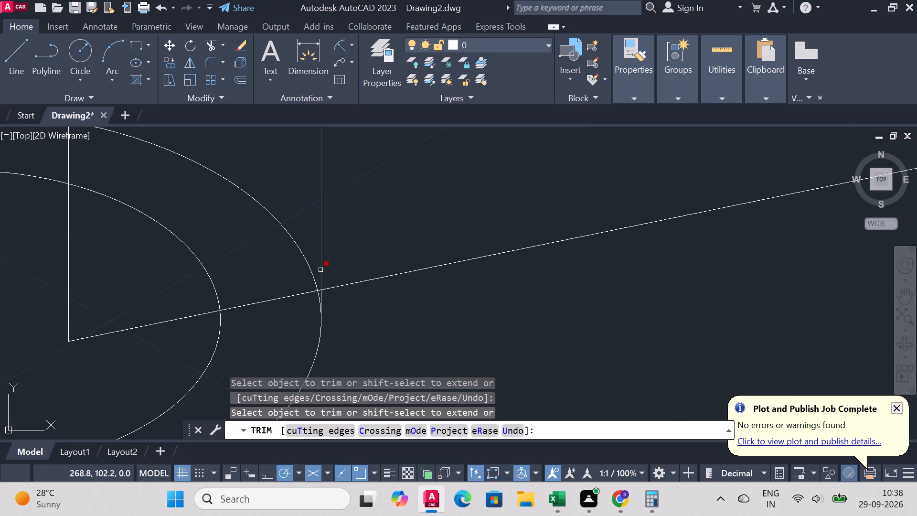
click(320, 270)
Trim away the lower inner ellipse and the hidden rear arcs of the lower outer ellipse.
scroll(323, 261, down, 2)
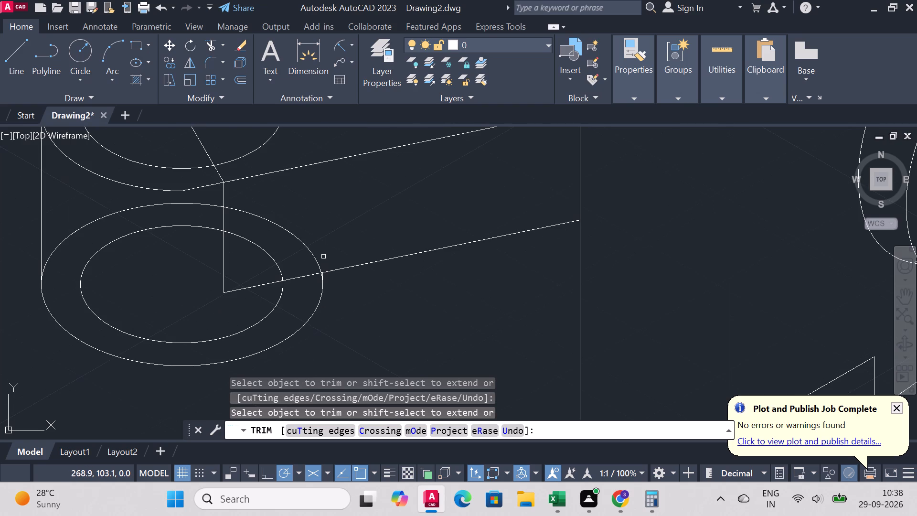
scroll(324, 251, down, 1)
click(295, 237)
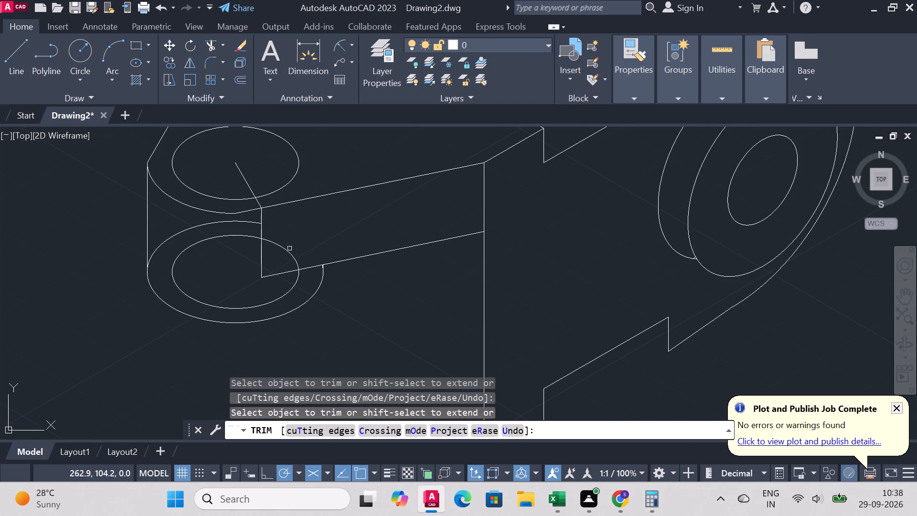
click(289, 251)
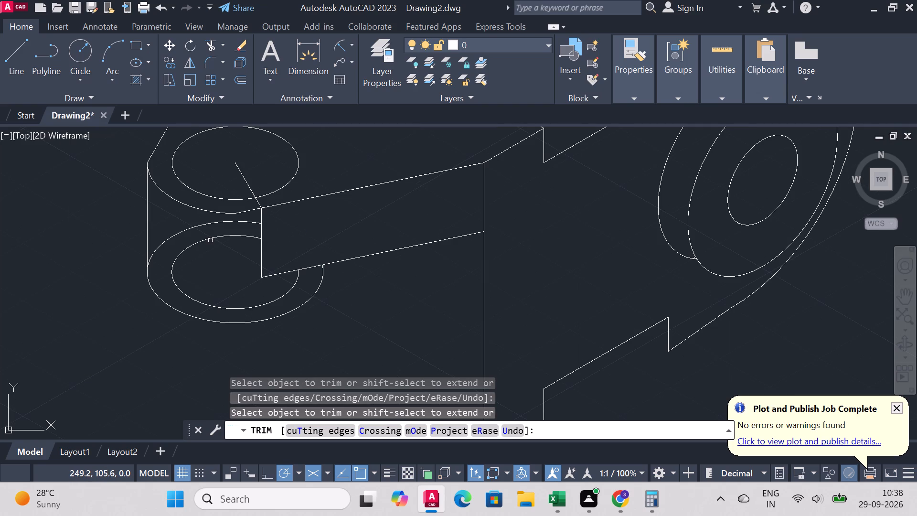
click(212, 236)
click(250, 223)
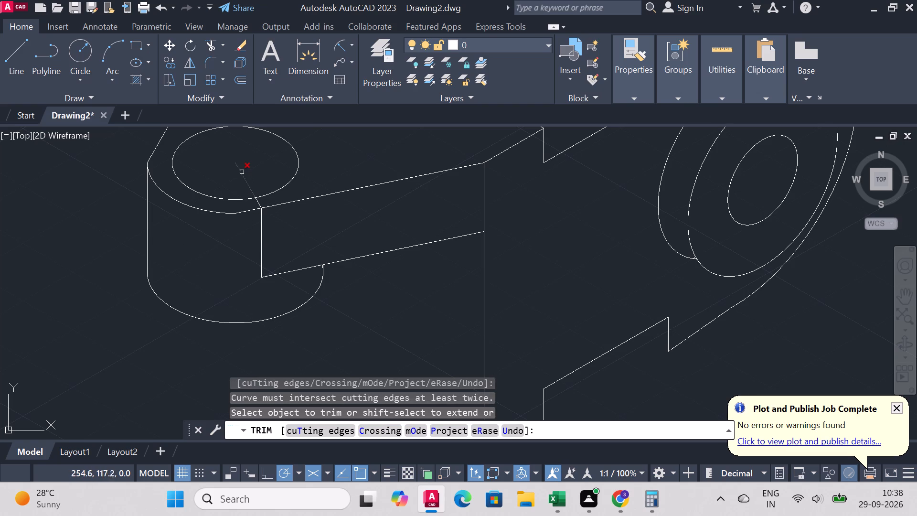
Trim away the guide line between the upper hole's centre and the extension's front tapered edge.
click(242, 171)
click(257, 202)
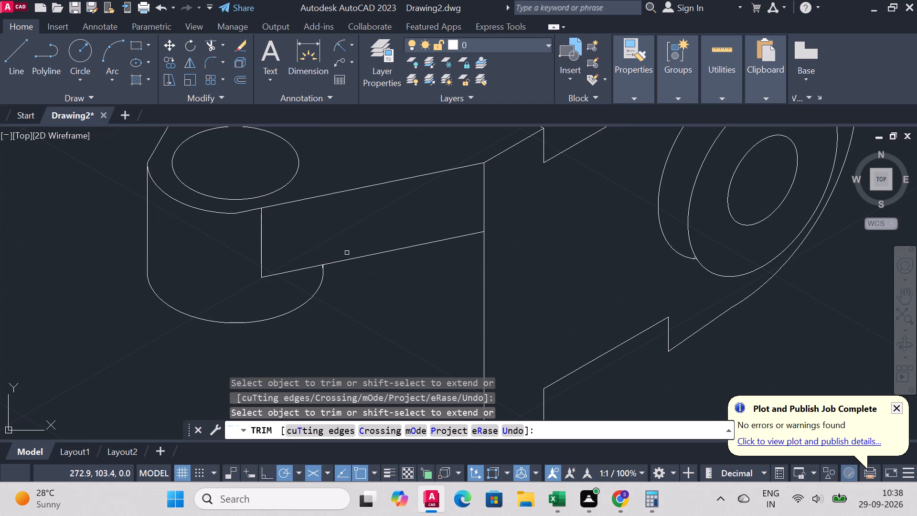
Trim the outer arc's leftover sliver beside the short vertical line, just below the extension's slanted lower edge.
scroll(324, 268, up, 3)
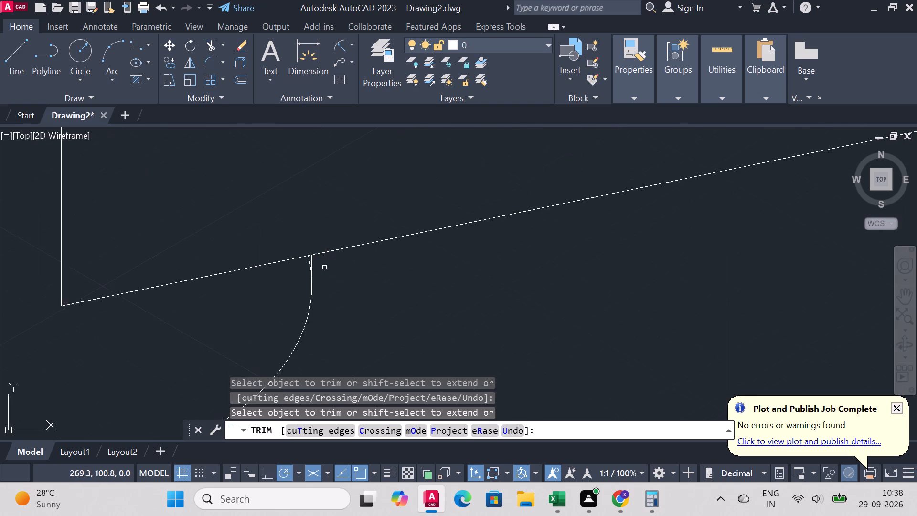
scroll(324, 268, up, 3)
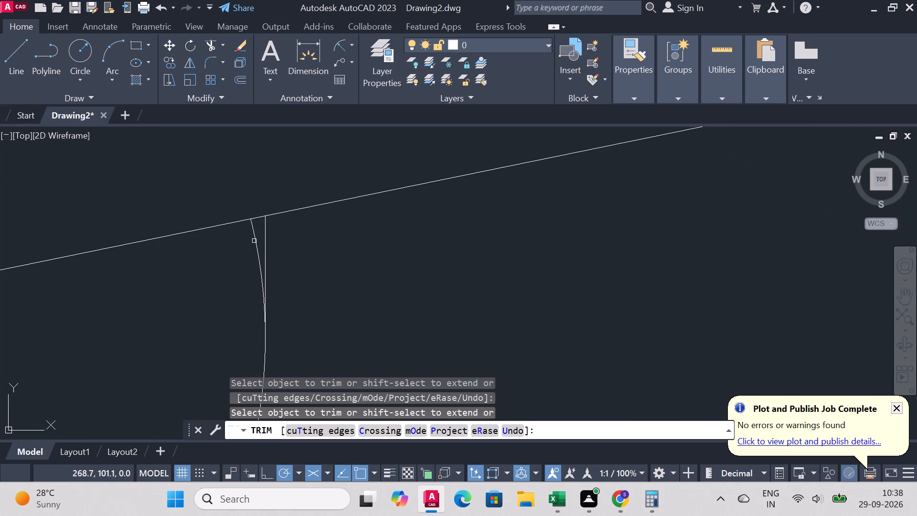
click(254, 241)
click(258, 238)
click(258, 240)
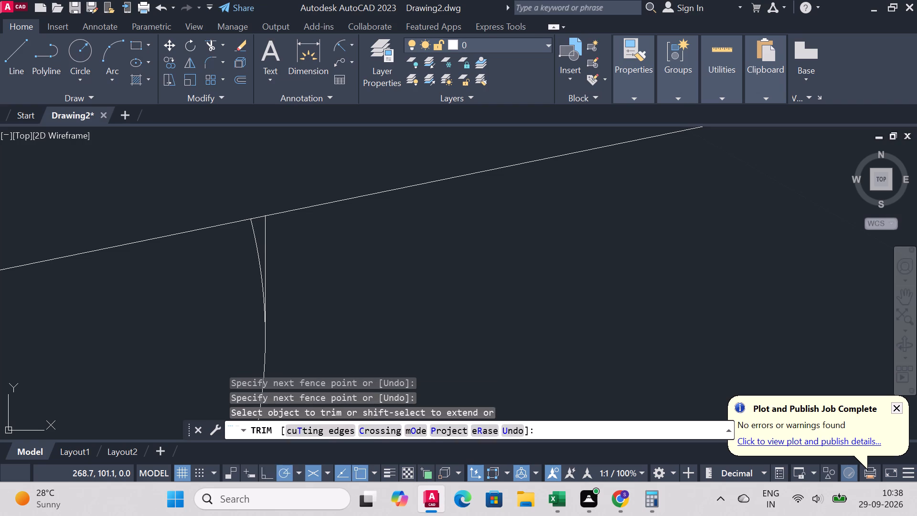
drag(257, 244, 253, 258)
click(253, 258)
triple_click(255, 240)
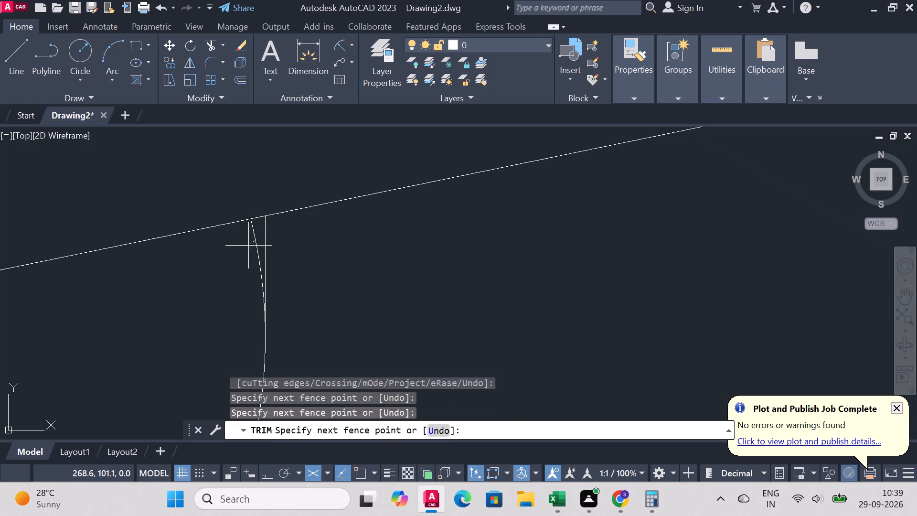
click(163, 306)
drag(262, 234, 261, 235)
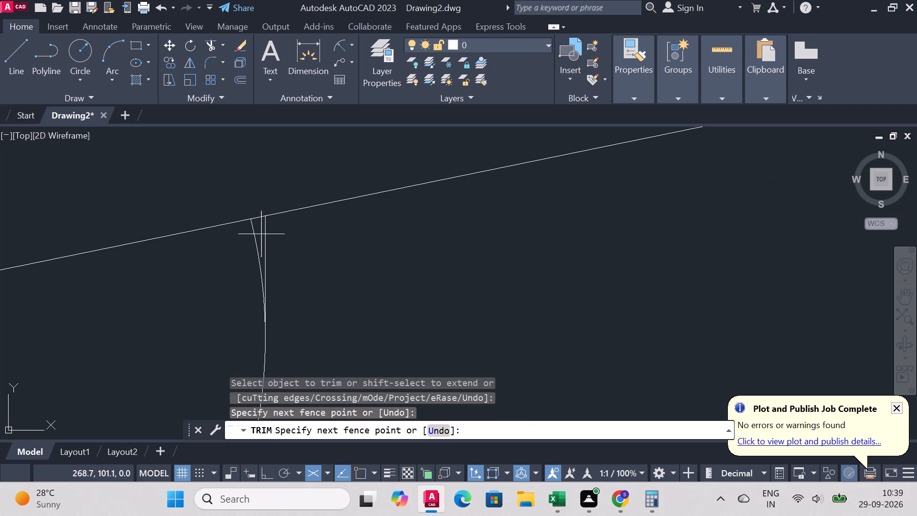
drag(261, 235, 243, 260)
click(241, 258)
click(256, 237)
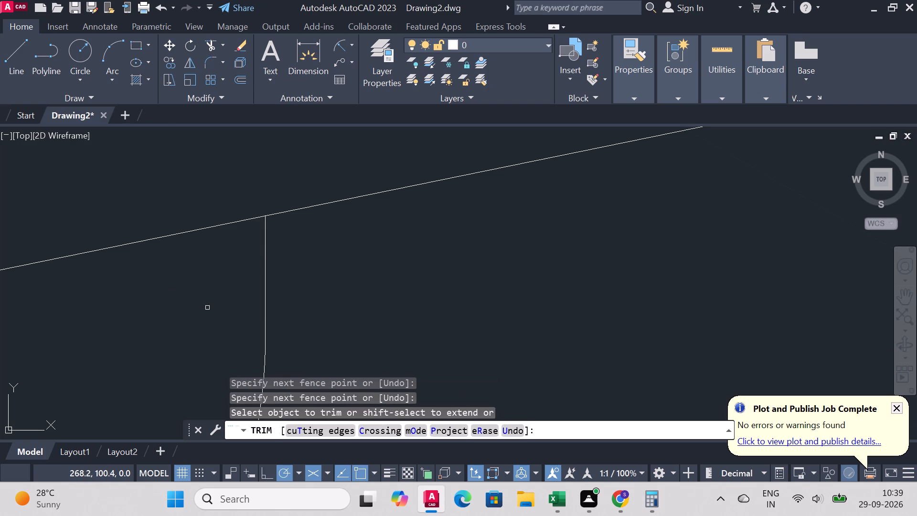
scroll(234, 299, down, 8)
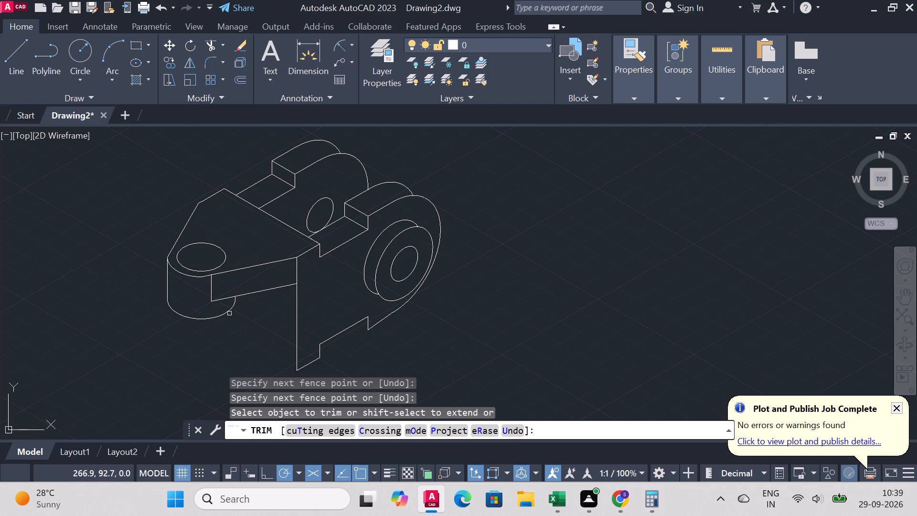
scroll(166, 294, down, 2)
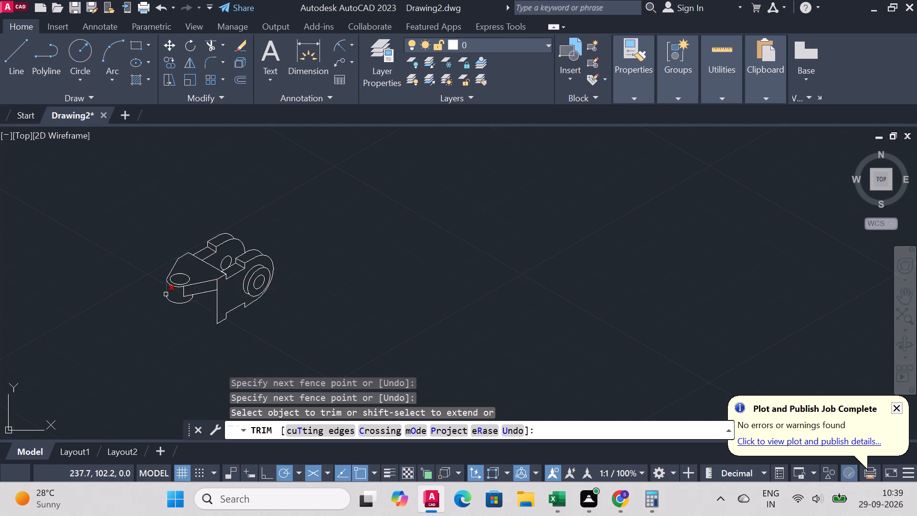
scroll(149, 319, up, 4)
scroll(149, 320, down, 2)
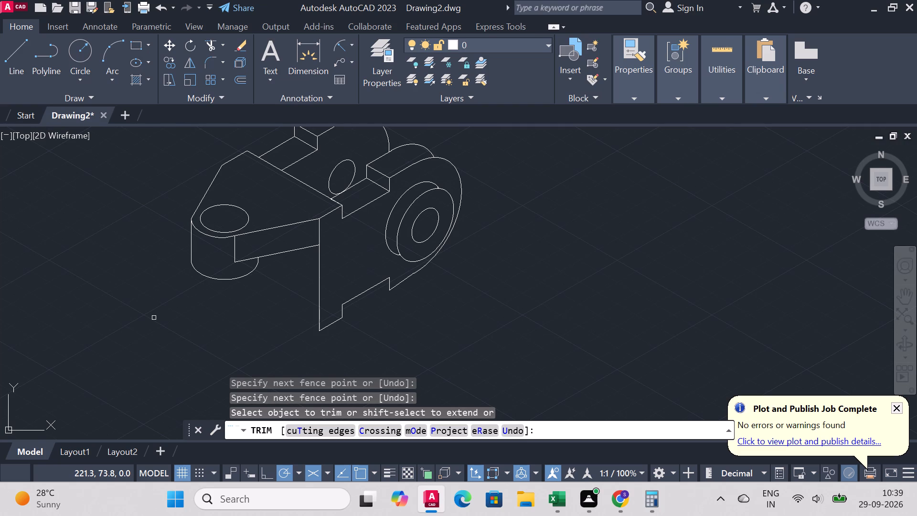
Draw a line about 44 mm long at 150° from the block's lowest front corner toward the extension's rounded underside.
click(15, 46)
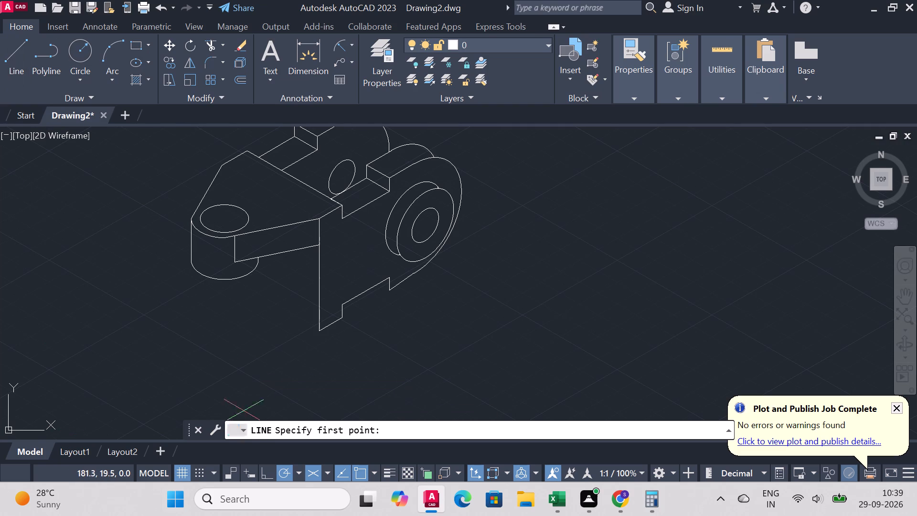
click(322, 330)
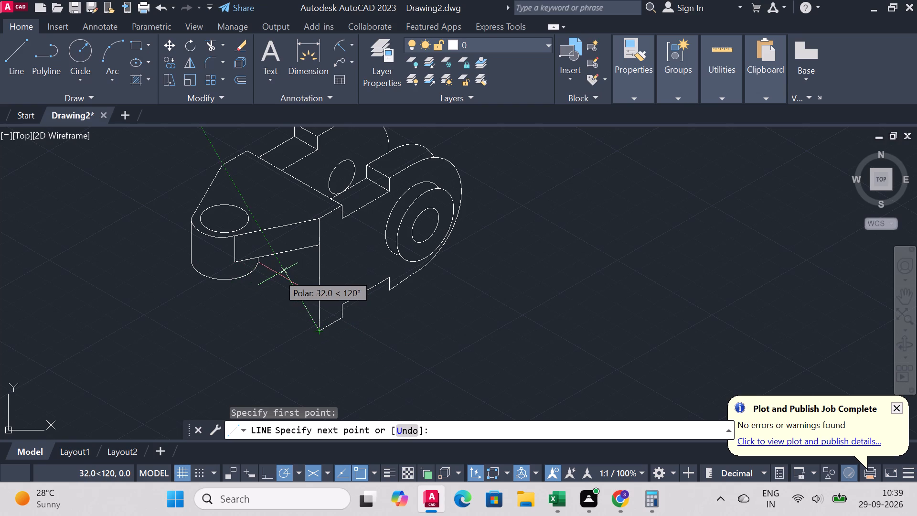
click(238, 279)
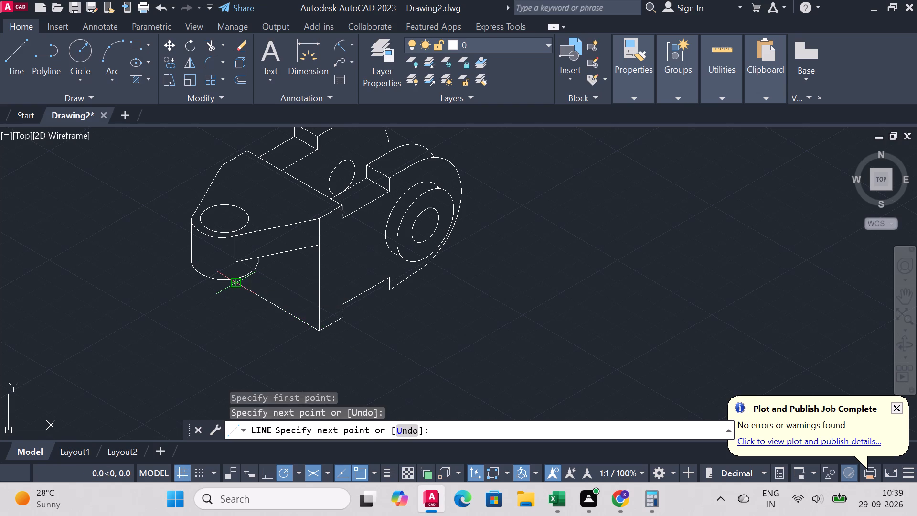
right_click(238, 279)
click(263, 288)
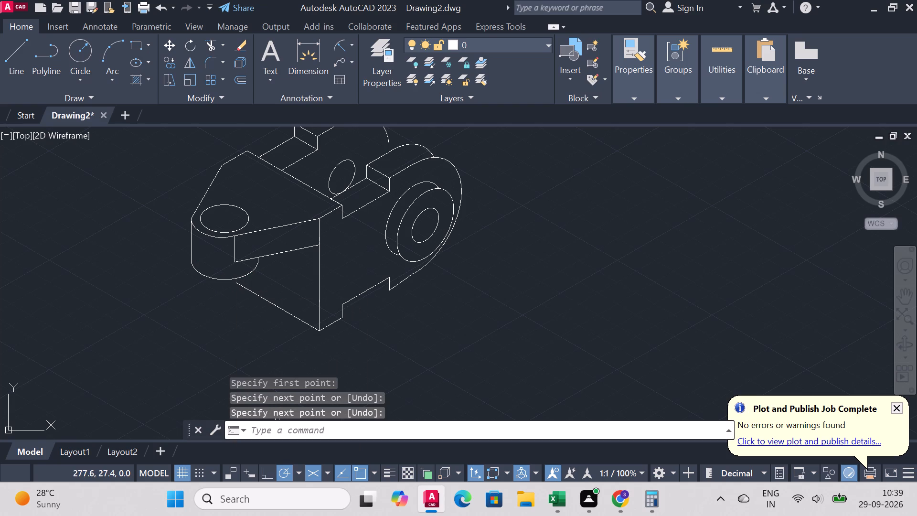
Continue the free end of the block's bottom front edge with two short collinear lines up to the extension's lower arc.
scroll(233, 294, up, 2)
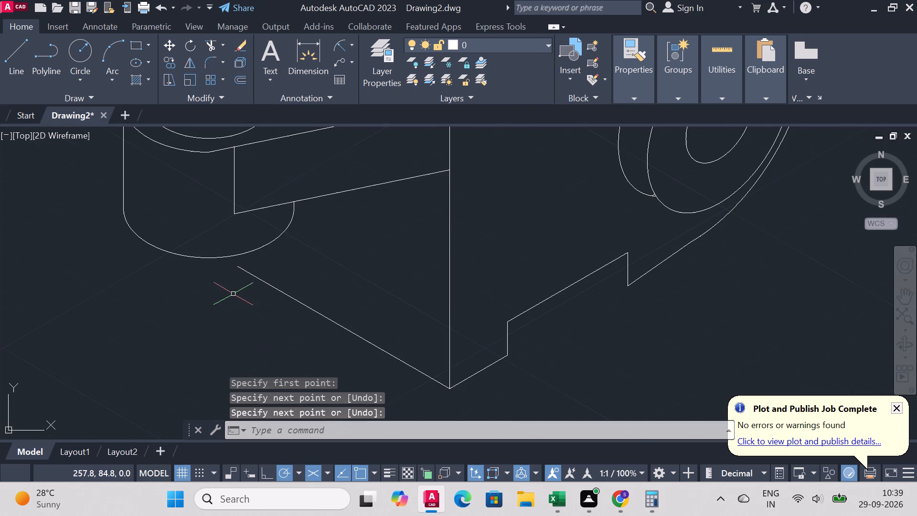
right_click(229, 310)
click(300, 30)
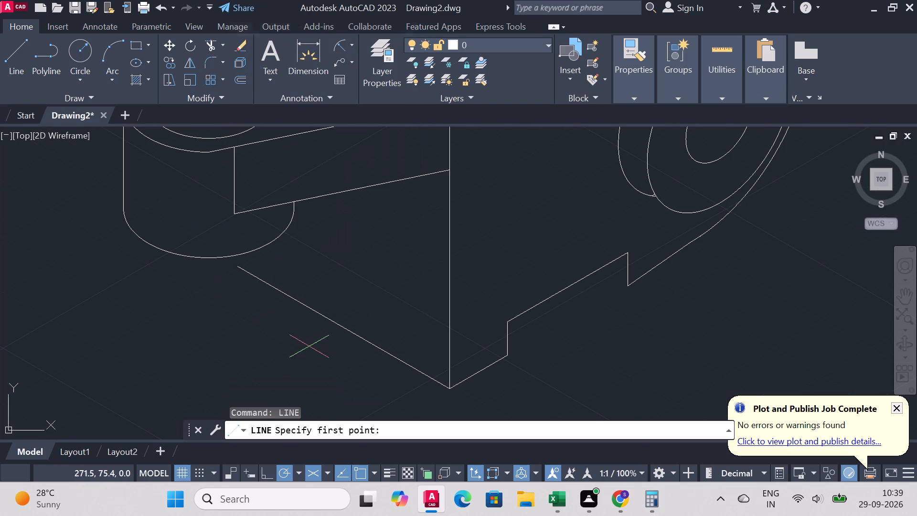
scroll(234, 250, up, 2)
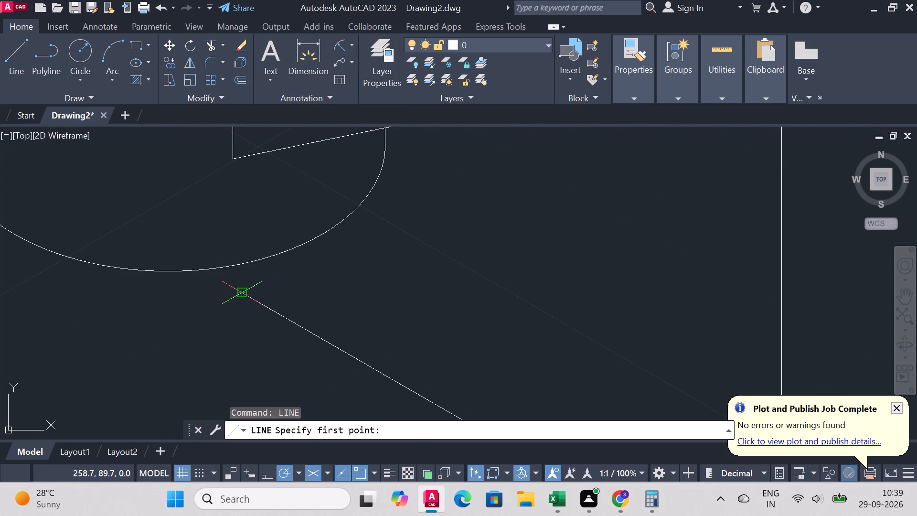
click(242, 290)
click(216, 272)
right_click(216, 272)
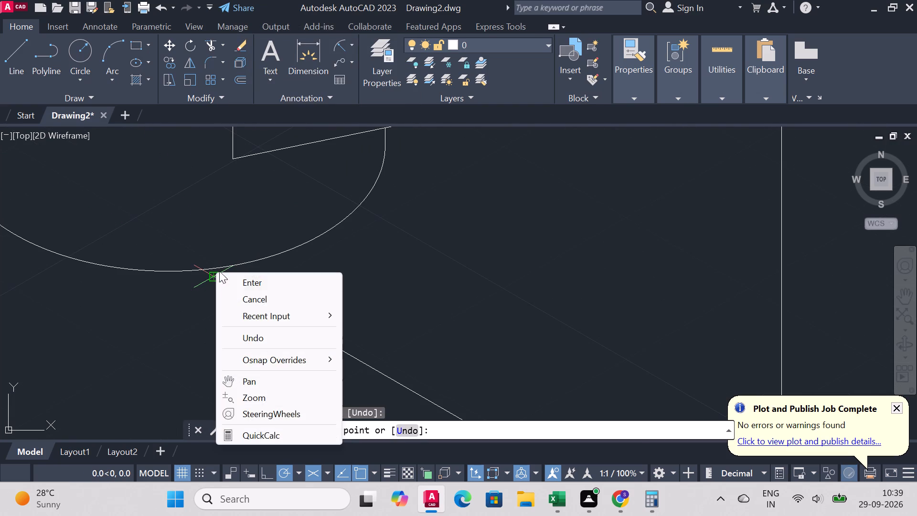
click(233, 274)
scroll(213, 274, up, 3)
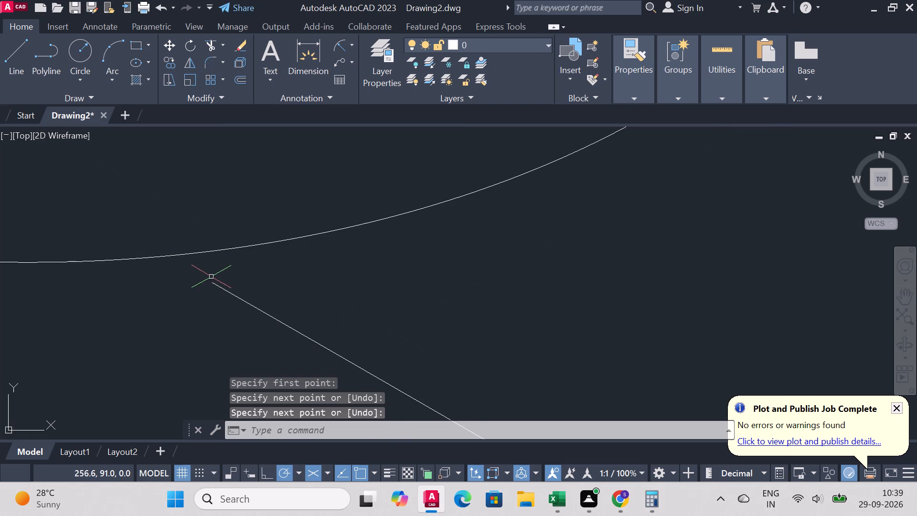
right_click(211, 276)
click(254, 203)
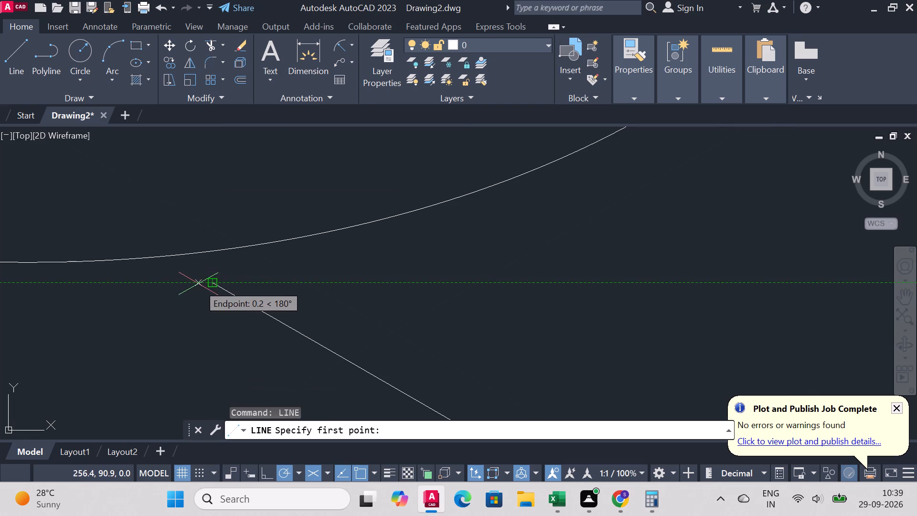
click(211, 283)
click(165, 257)
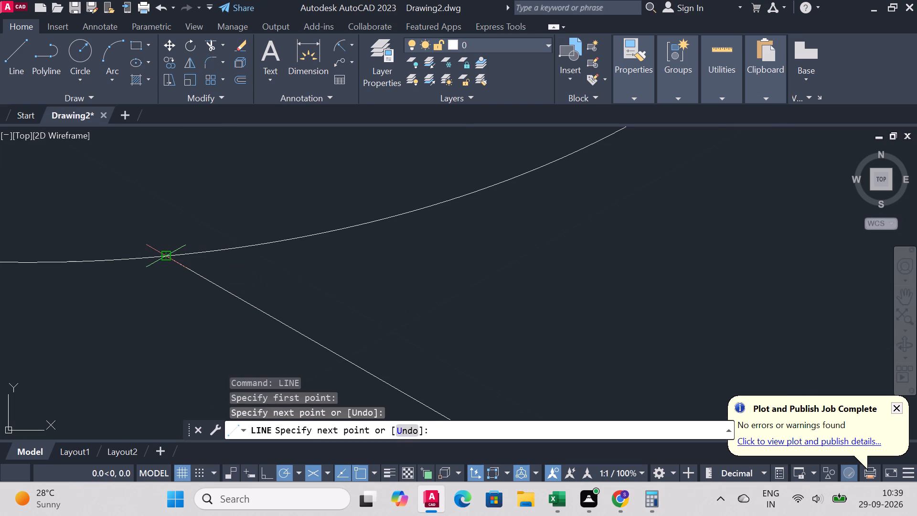
right_click(165, 257)
click(209, 263)
Copy the extension's top hole ellipse and outer arc 50 mm straight down, using the hole's centre as base point.
scroll(288, 247, down, 10)
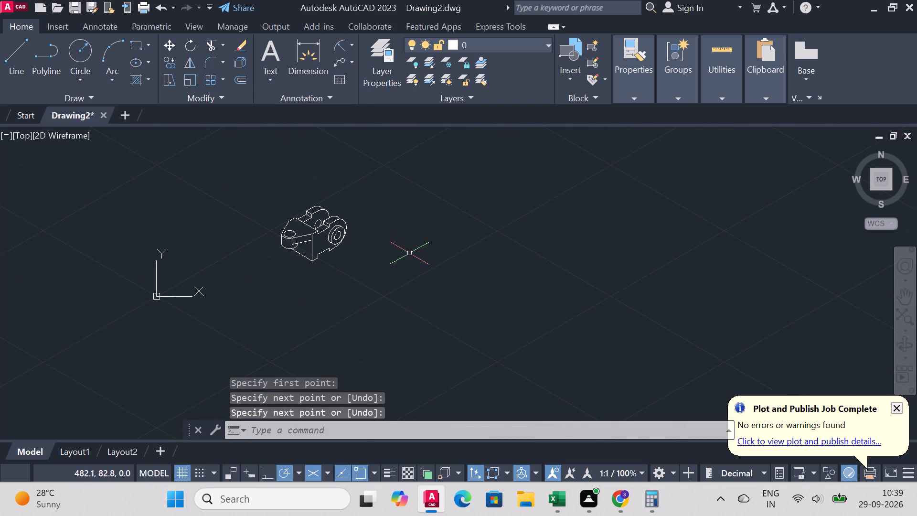
scroll(290, 183, up, 3)
scroll(290, 183, down, 3)
scroll(300, 276, up, 2)
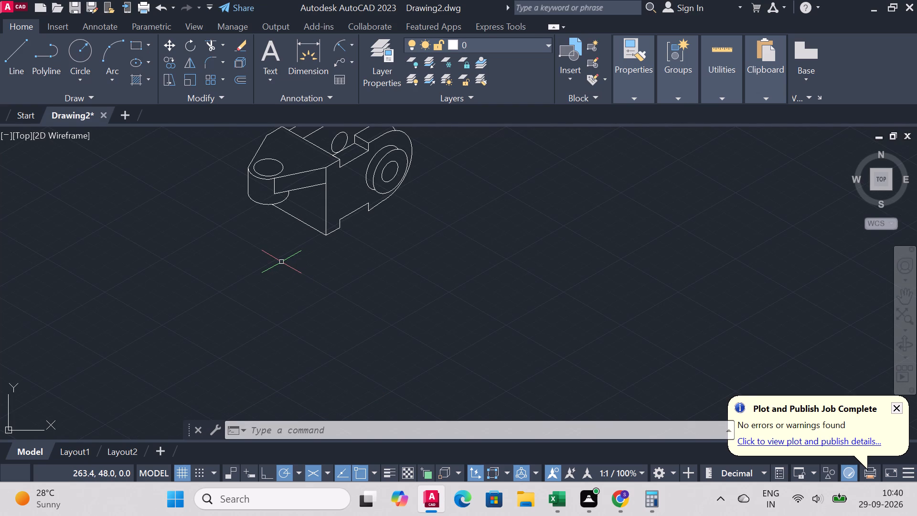
scroll(184, 211, down, 1)
scroll(188, 172, up, 3)
scroll(247, 188, down, 2)
scroll(246, 154, up, 1)
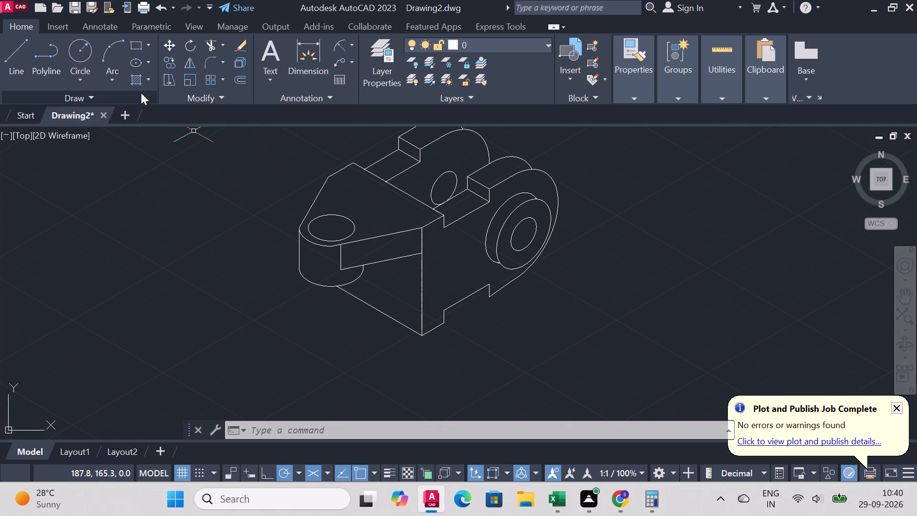
click(173, 64)
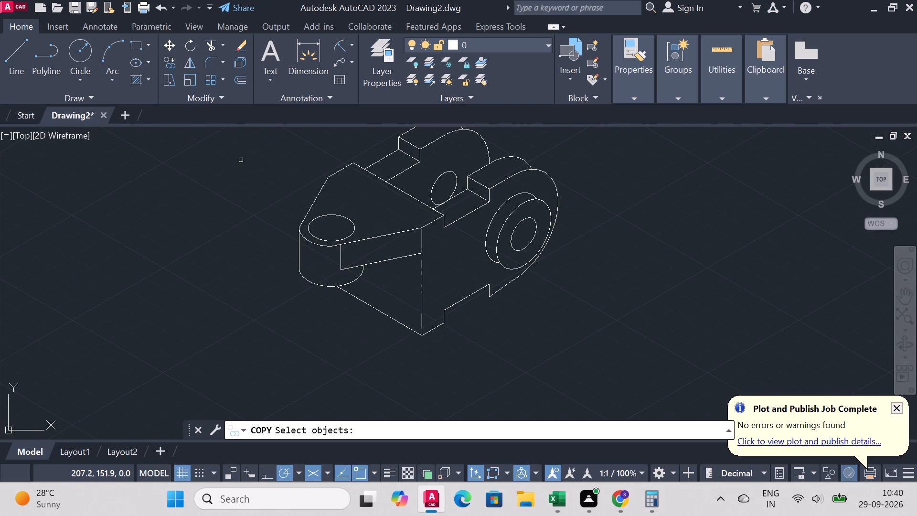
scroll(336, 221, up, 2)
click(281, 262)
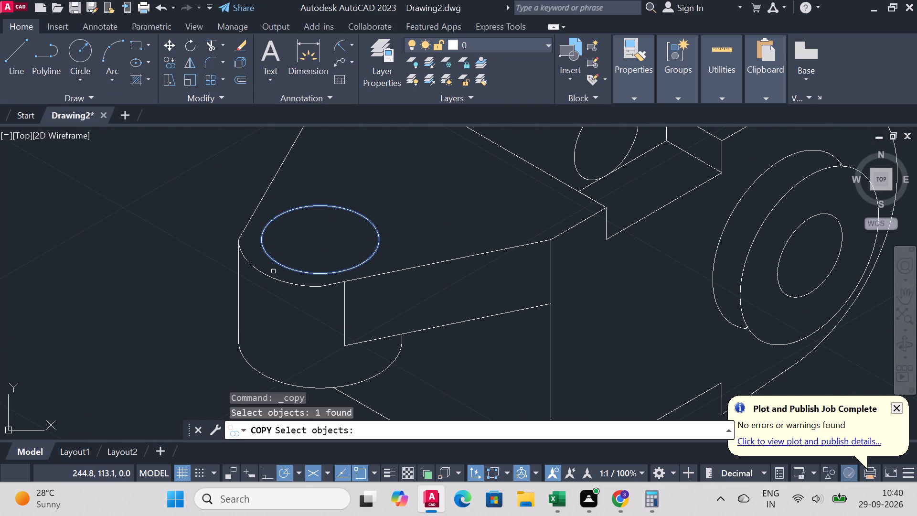
click(269, 275)
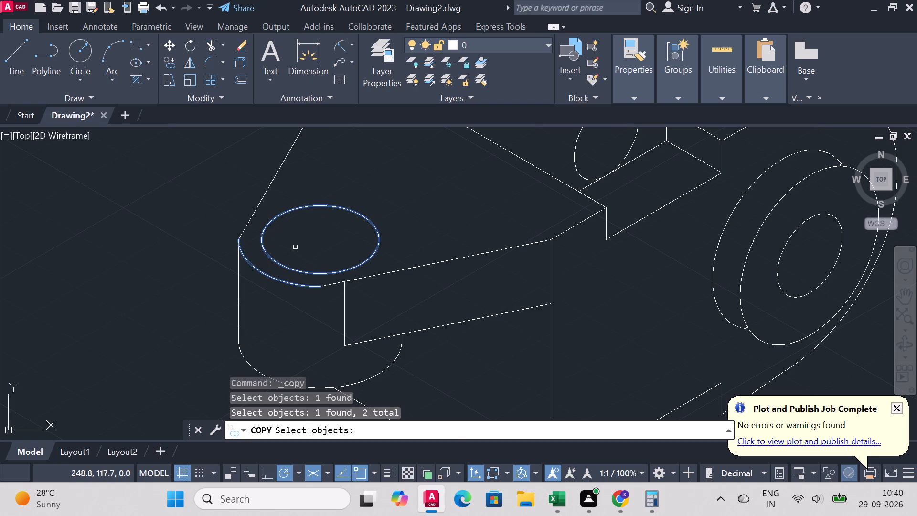
right_drag(297, 245, 292, 246)
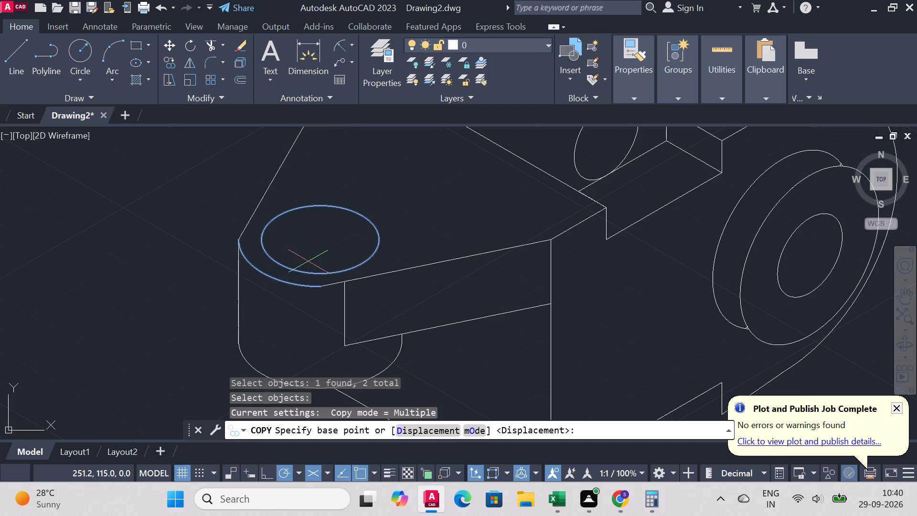
click(317, 240)
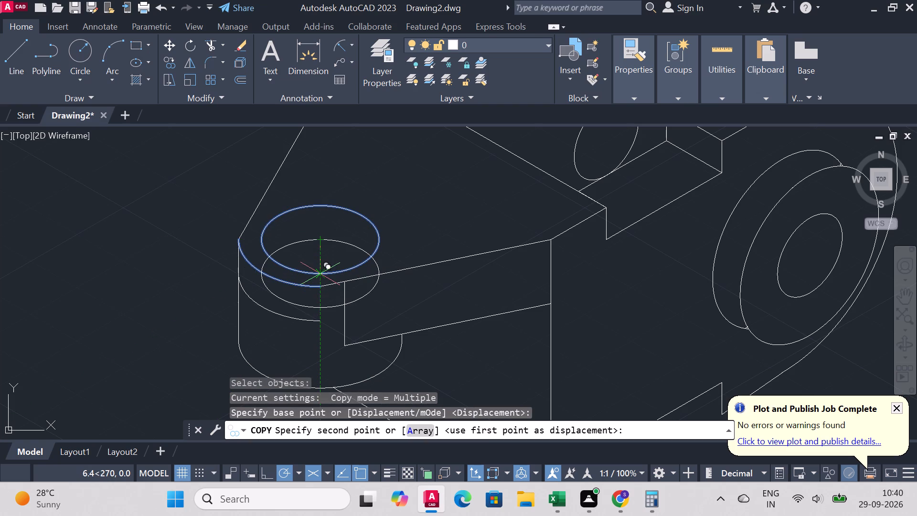
text(50)
key(Return)
scroll(386, 284, down, 2)
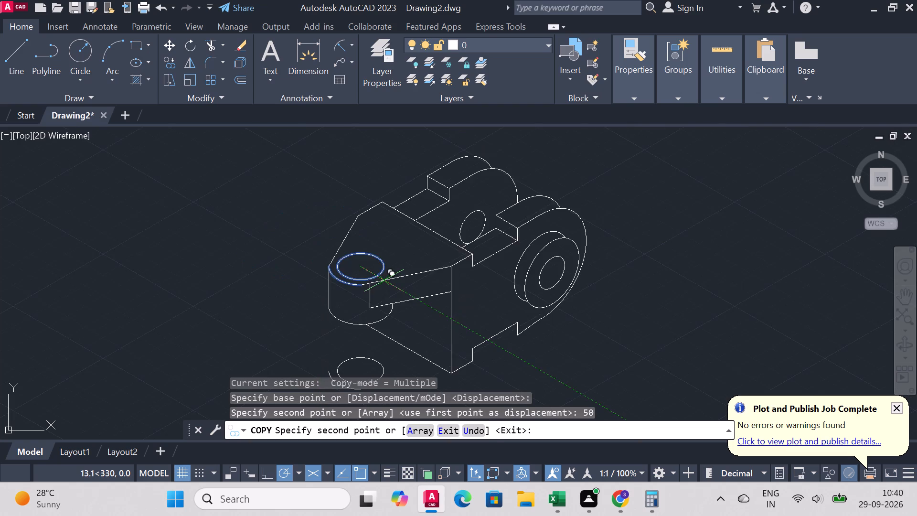
scroll(385, 285, down, 2)
scroll(386, 286, up, 2)
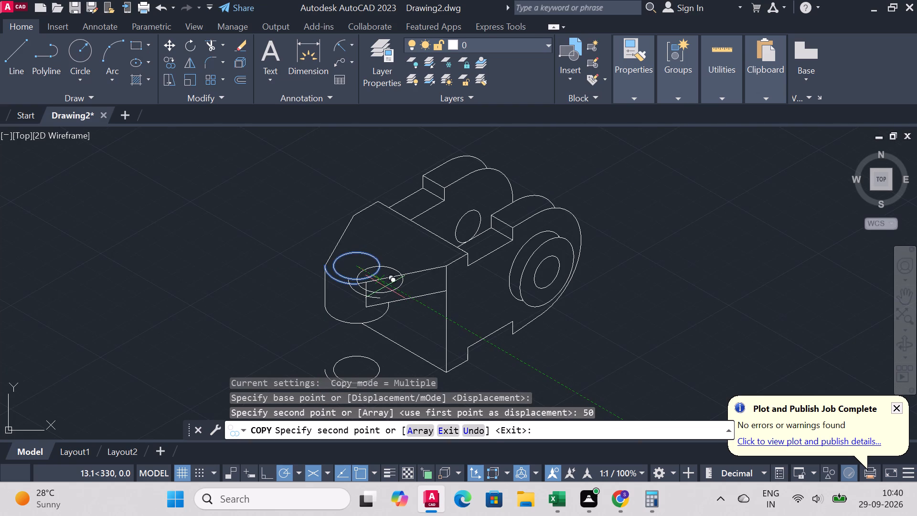
scroll(391, 273, down, 2)
scroll(394, 276, up, 1)
right_click(619, 197)
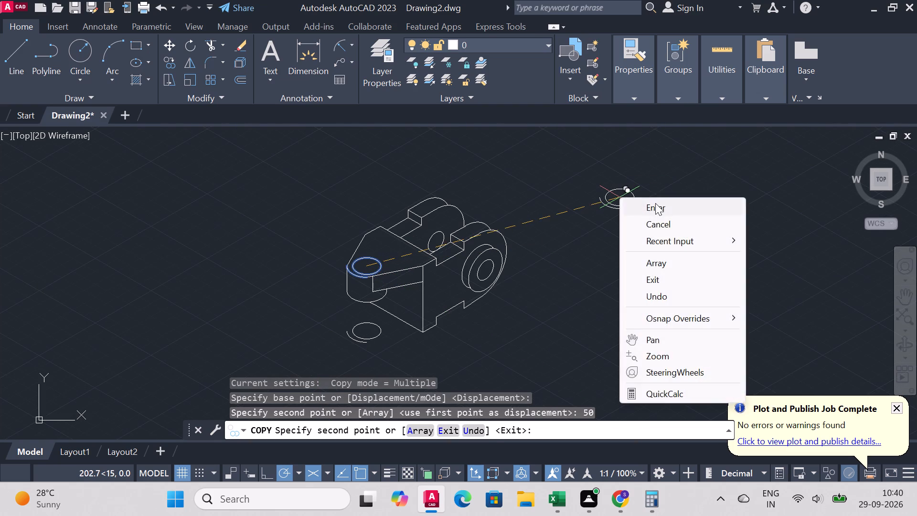
click(657, 203)
Draw a line from the lower end of the copied bottom arc to the block's lowest front corner.
scroll(271, 268, up, 1)
scroll(287, 256, down, 3)
scroll(318, 325, up, 2)
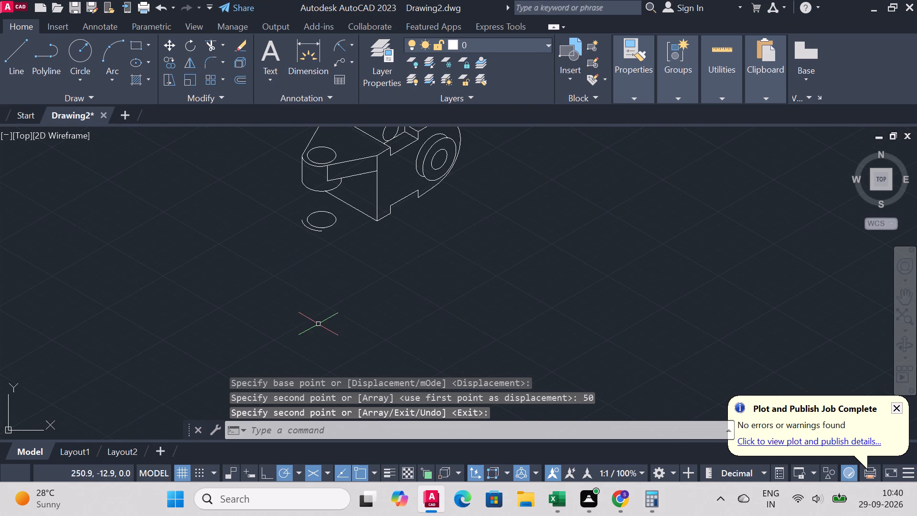
click(15, 54)
scroll(218, 248, up, 2)
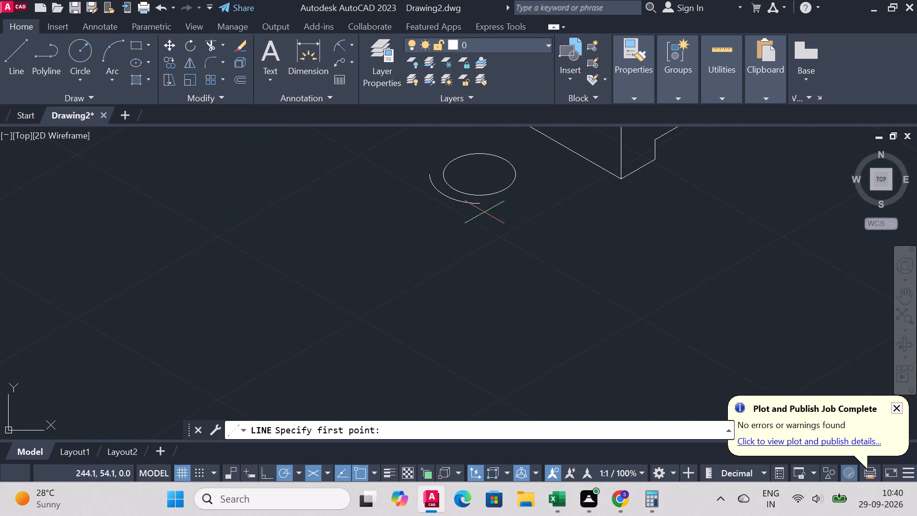
scroll(581, 172, down, 3)
scroll(564, 141, up, 2)
scroll(624, 212, down, 3)
scroll(667, 174, up, 3)
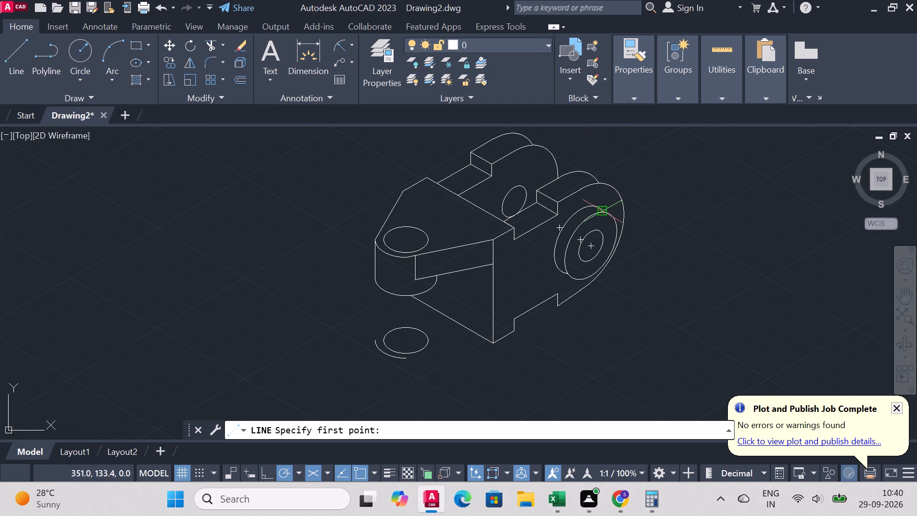
scroll(546, 262, down, 2)
scroll(535, 338, up, 2)
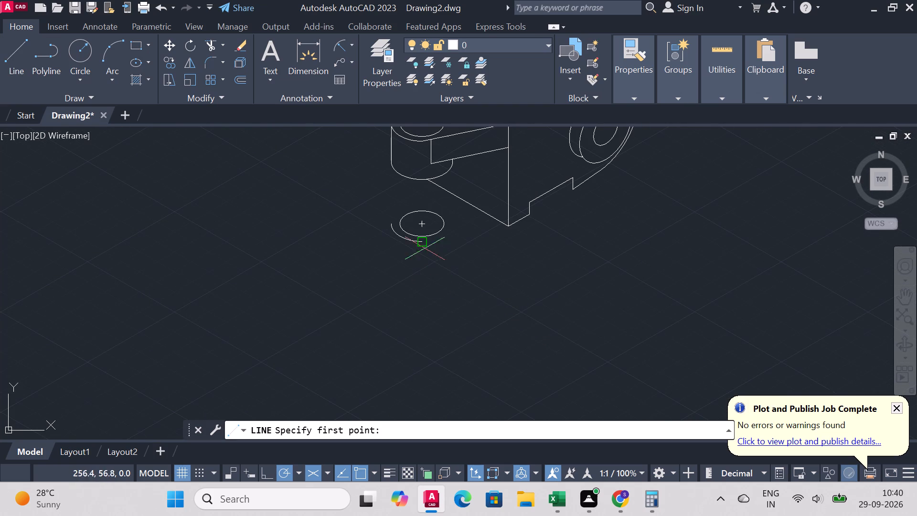
click(424, 242)
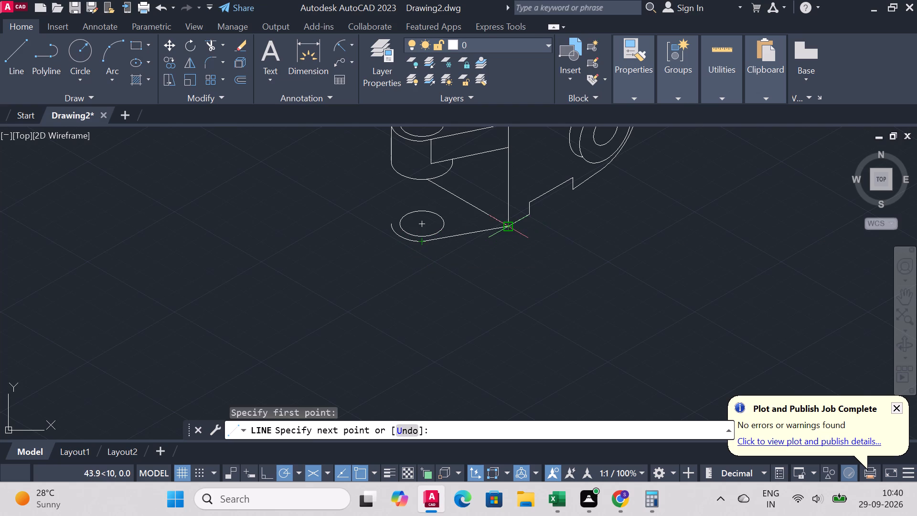
click(510, 230)
right_click(509, 230)
click(560, 236)
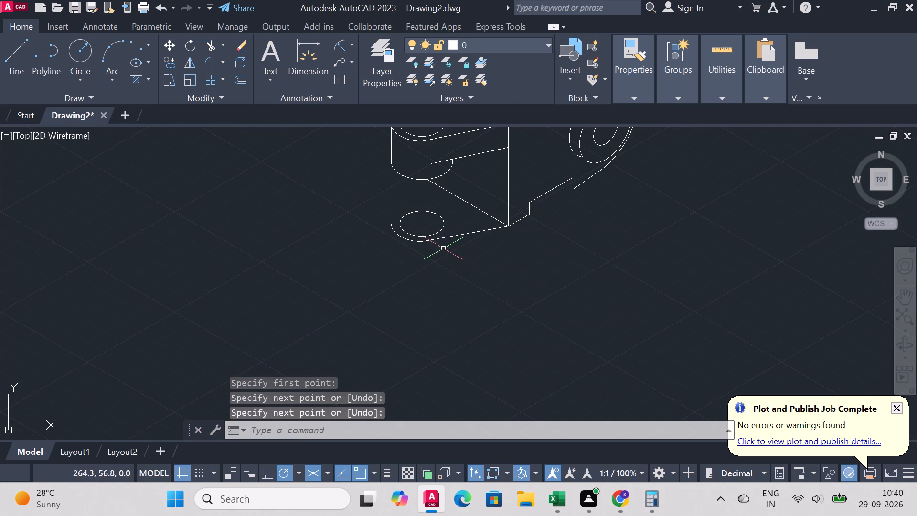
Copy the bottom ellipse and its outer arc 19 mm straight up, using the ellipse's centre as base point.
scroll(445, 249, down, 1)
scroll(453, 203, up, 2)
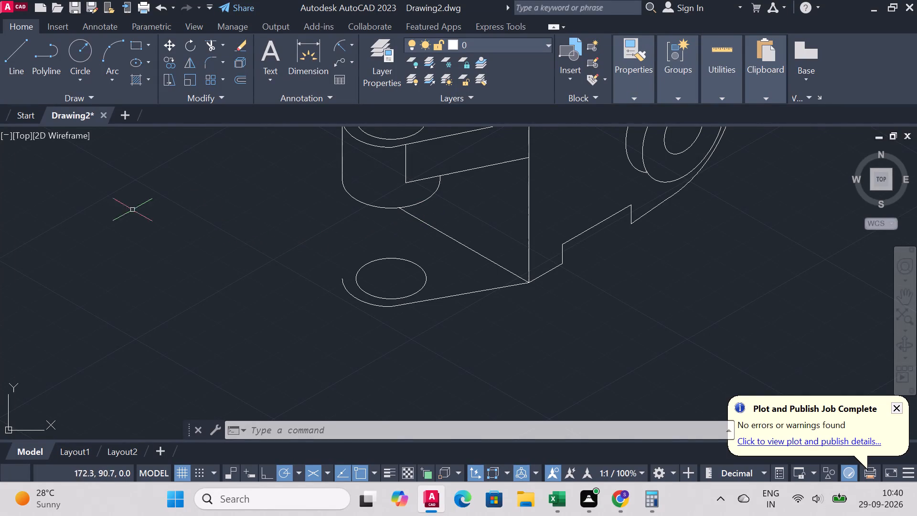
click(164, 64)
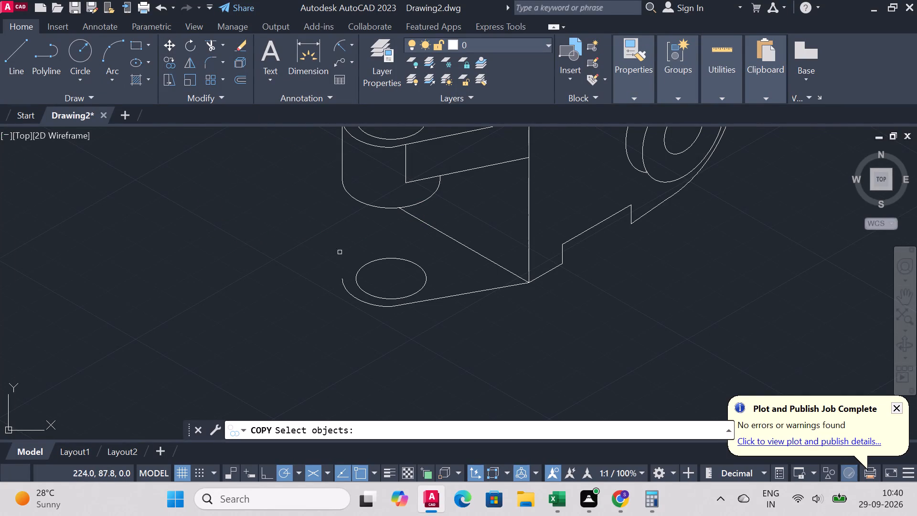
scroll(395, 288, up, 1)
click(354, 315)
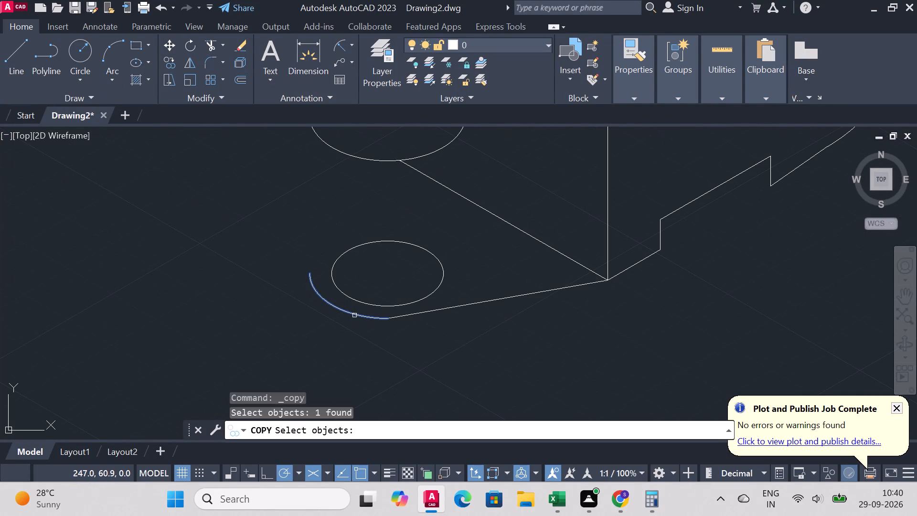
click(359, 303)
right_click(372, 275)
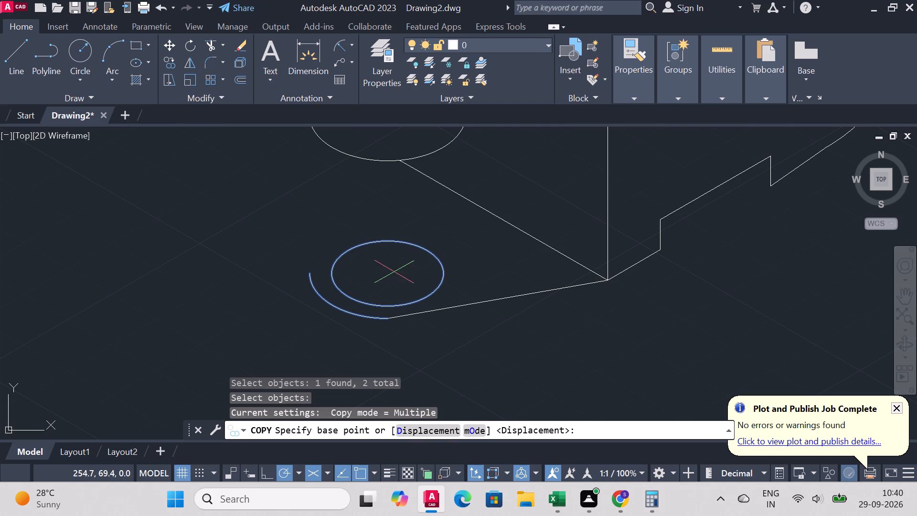
click(385, 272)
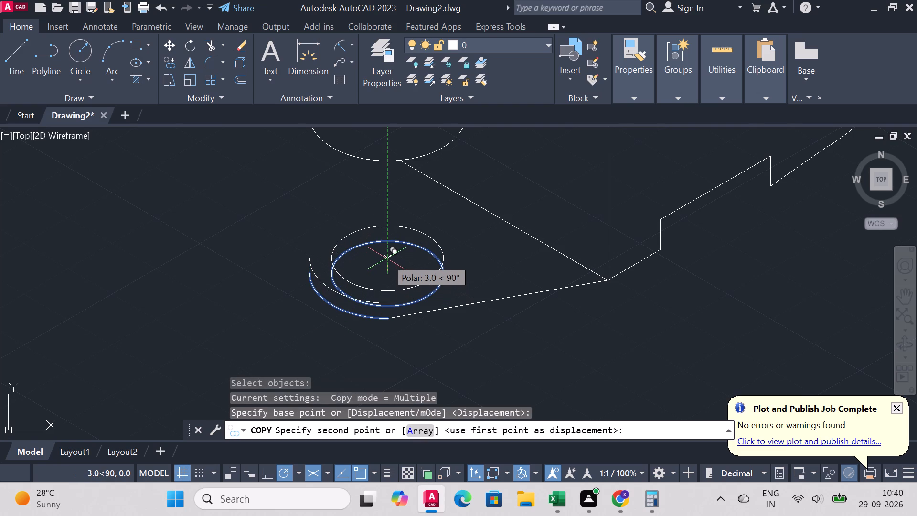
text(19)
key(Return)
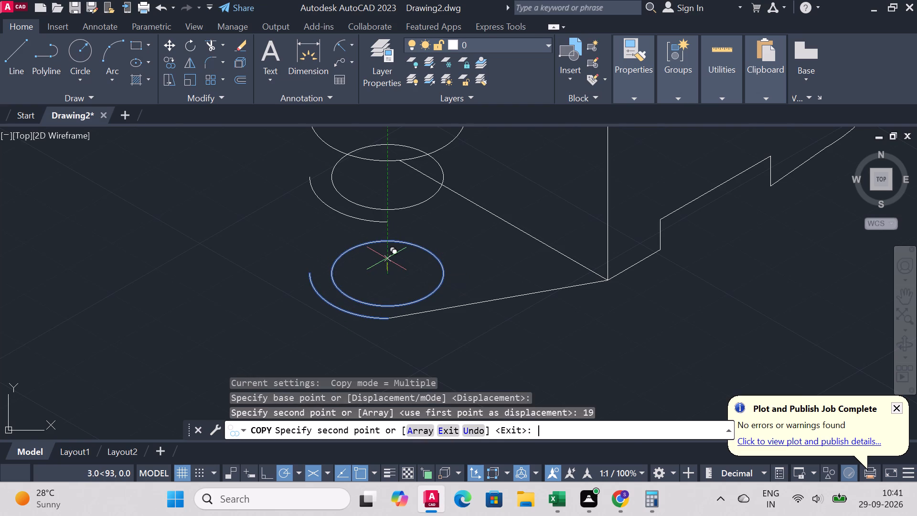
scroll(503, 182, down, 1)
scroll(505, 179, up, 1)
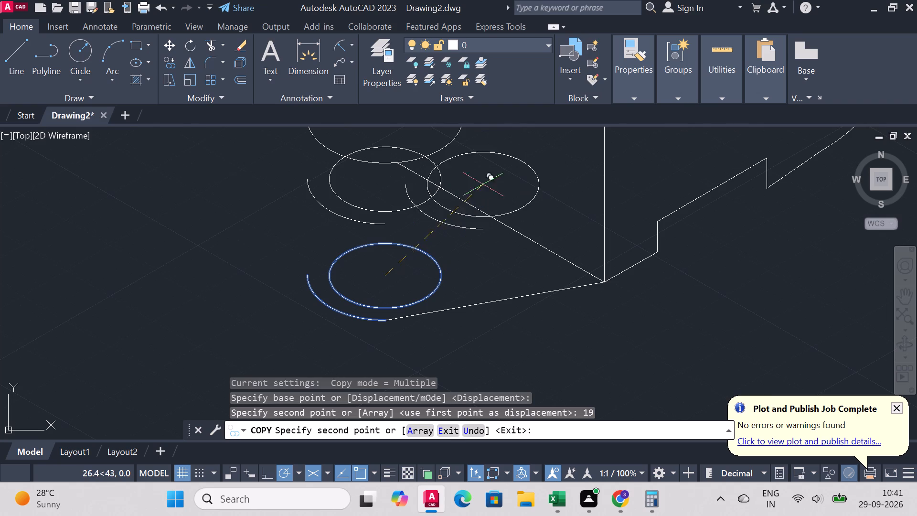
Trim the block's bottom front edge line inside the raised hole ellipse and remove its leftover pieces up to the extension's lower arc.
click(213, 43)
click(421, 173)
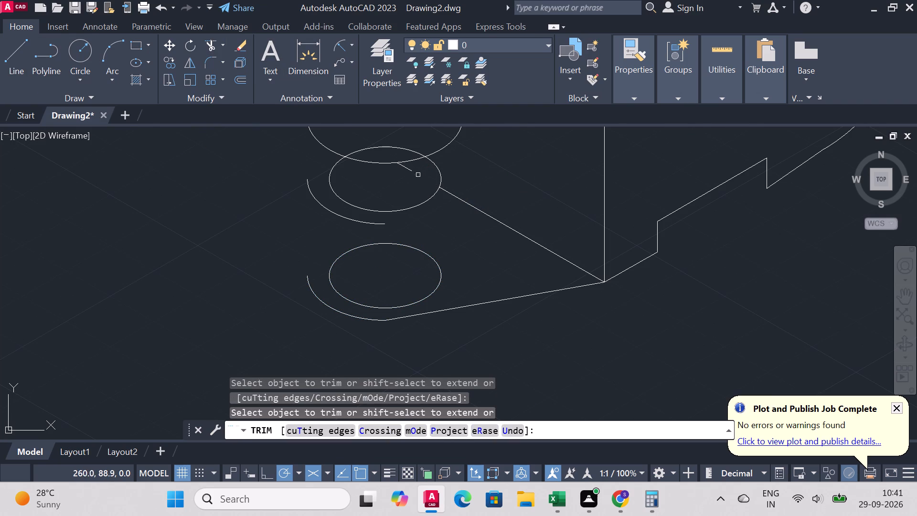
click(406, 169)
scroll(429, 256, down, 2)
scroll(419, 208, up, 2)
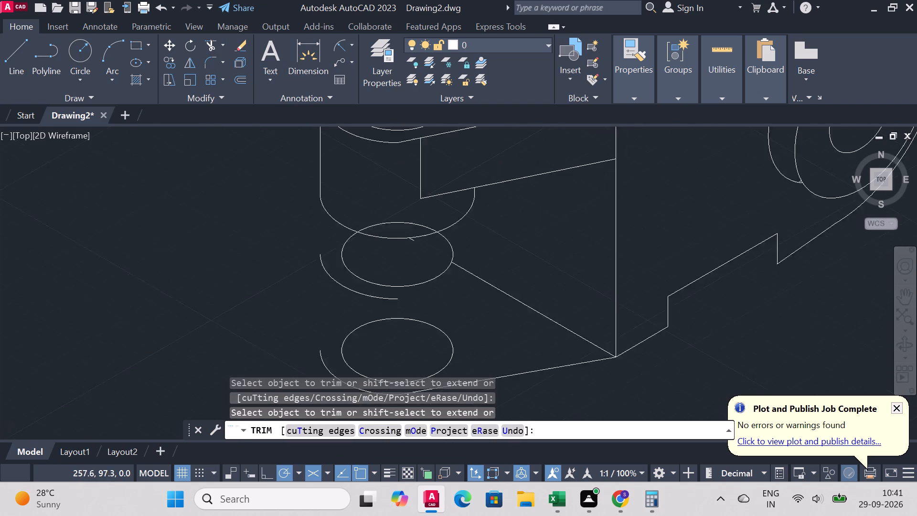
scroll(419, 208, up, 1)
scroll(405, 258, up, 5)
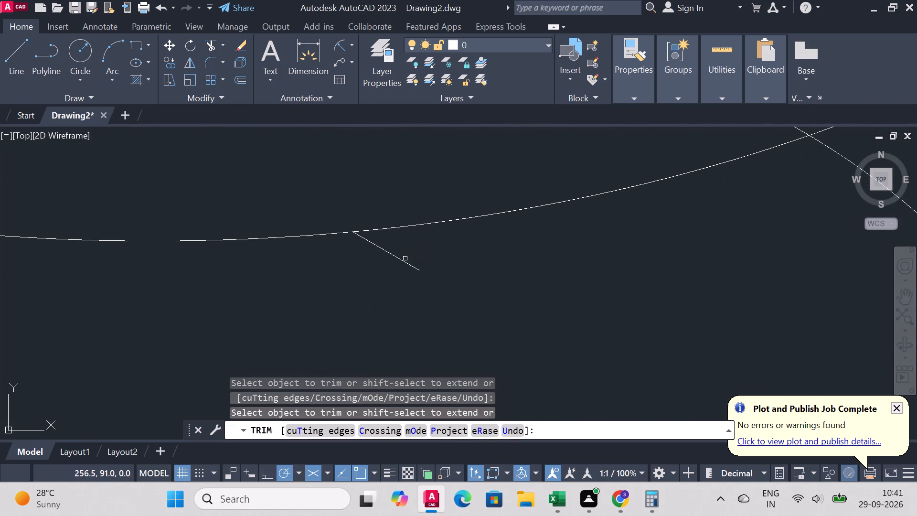
click(403, 260)
scroll(405, 265, down, 8)
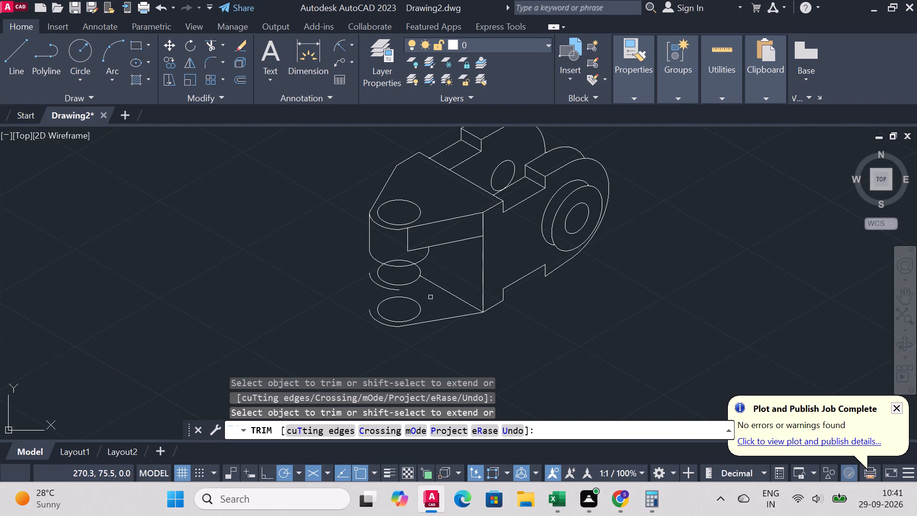
Draw a vertical line joining the outer ends of the lower lug's raised arc and bottom arc.
click(11, 52)
scroll(408, 334, up, 1)
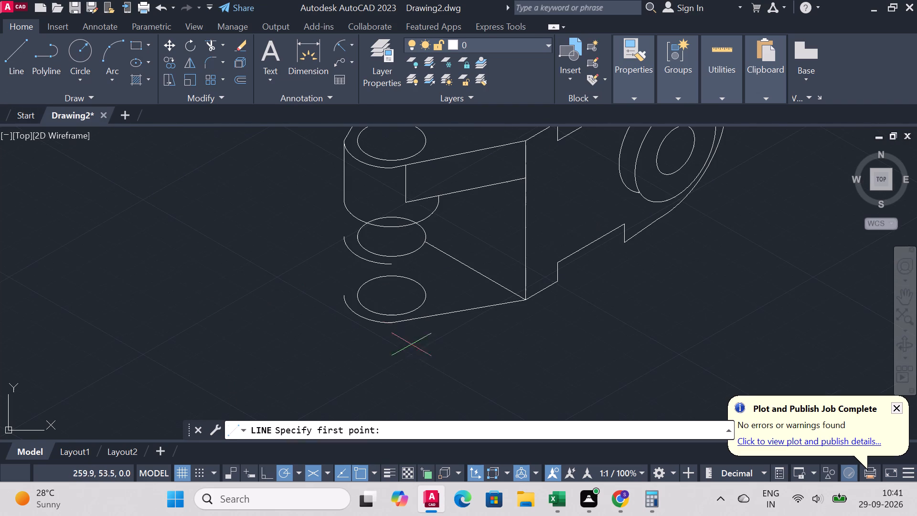
click(341, 238)
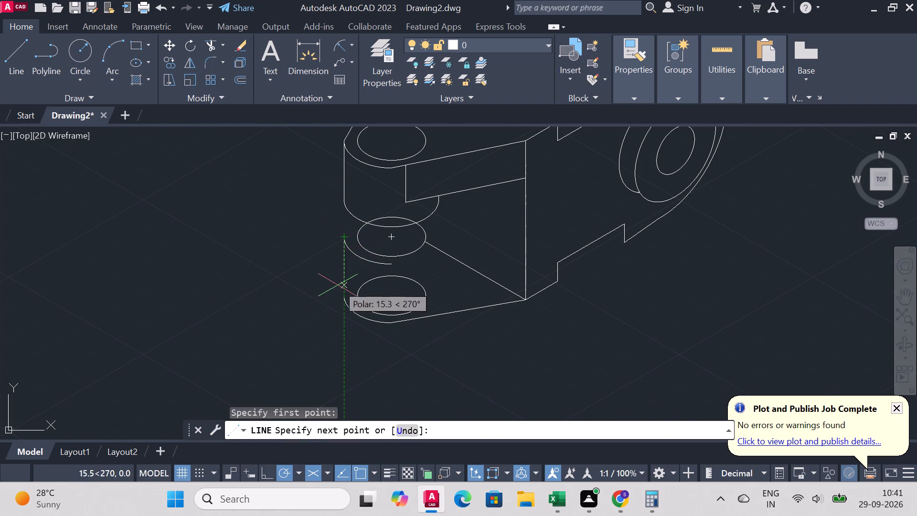
click(345, 296)
right_click(345, 296)
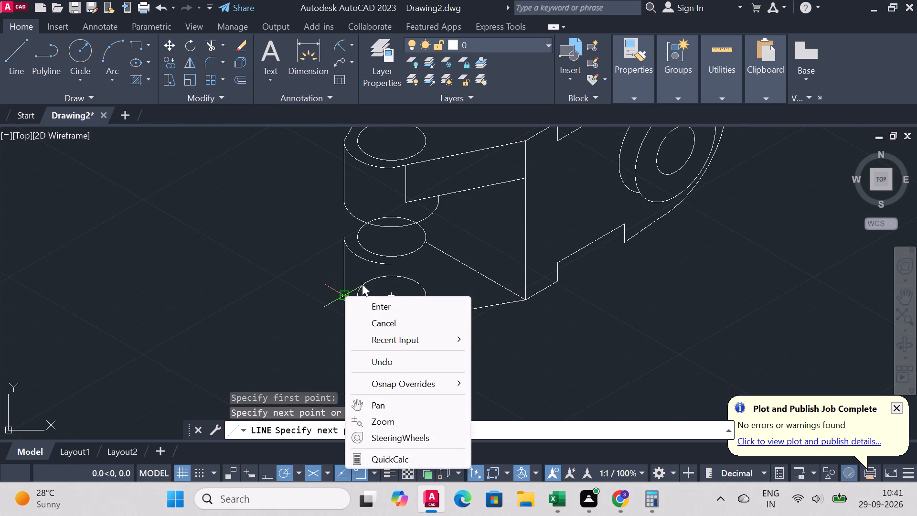
click(373, 301)
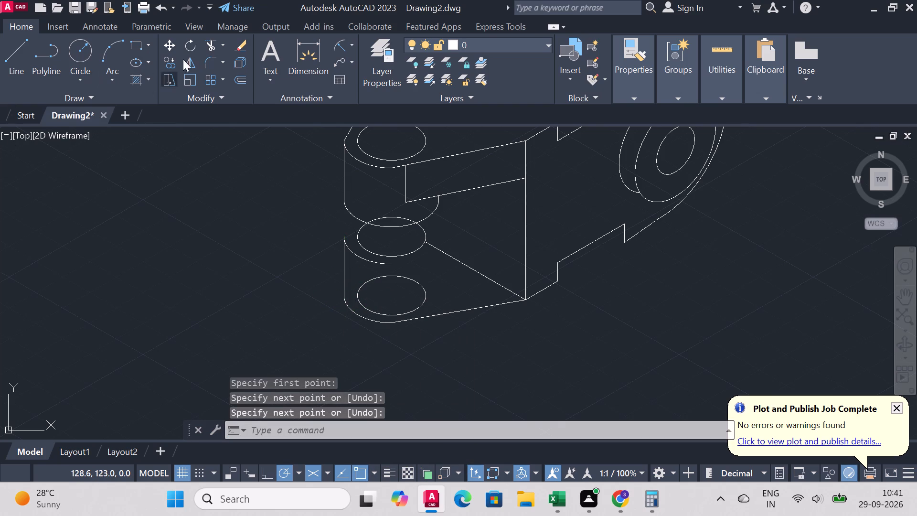
Extend the outer end of the lower lug's raised arc up to the upper extension's lower arc.
click(220, 40)
click(223, 91)
scroll(320, 204, up, 2)
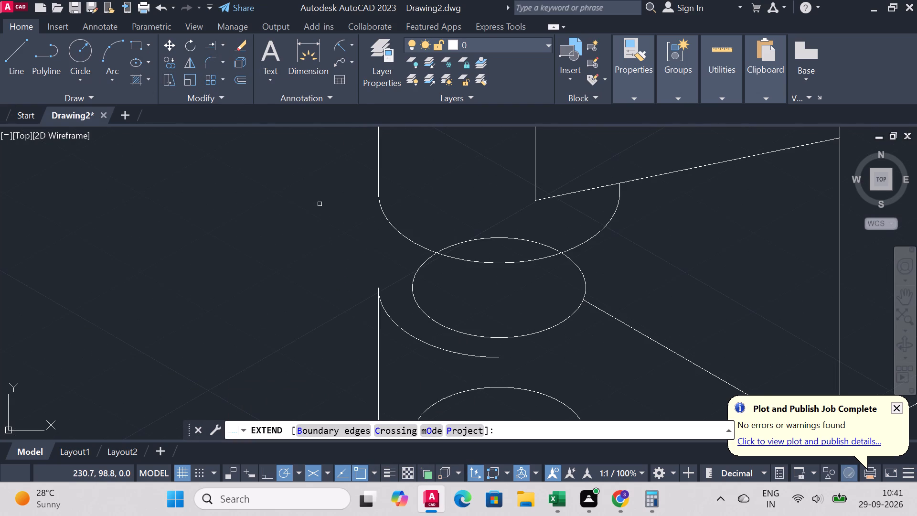
right_click(384, 309)
click(434, 135)
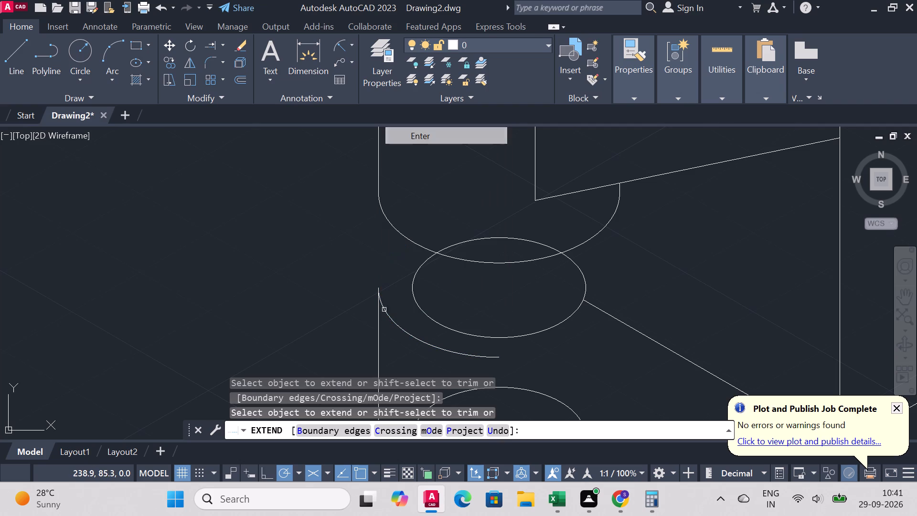
right_click(384, 312)
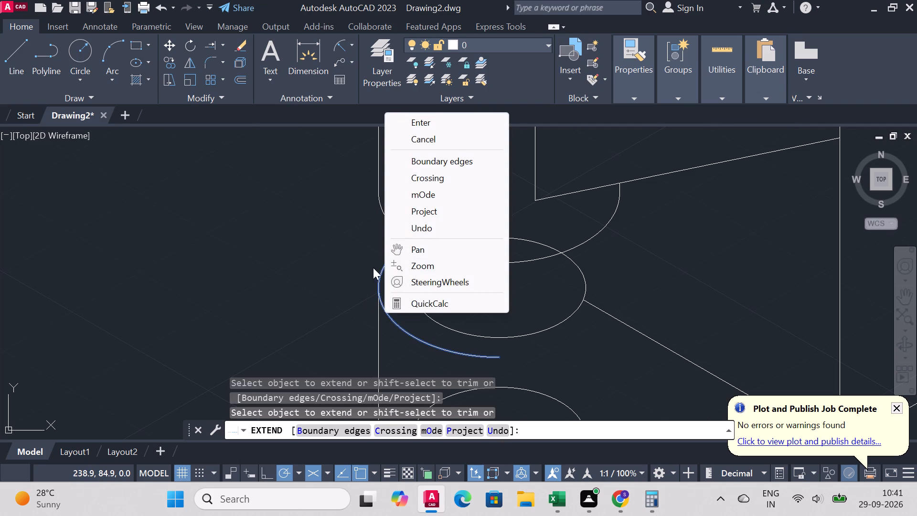
click(421, 124)
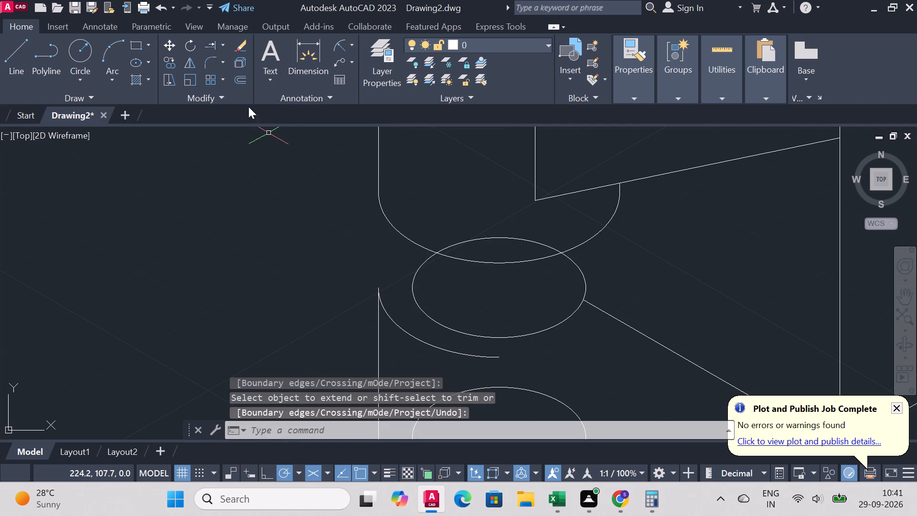
click(207, 45)
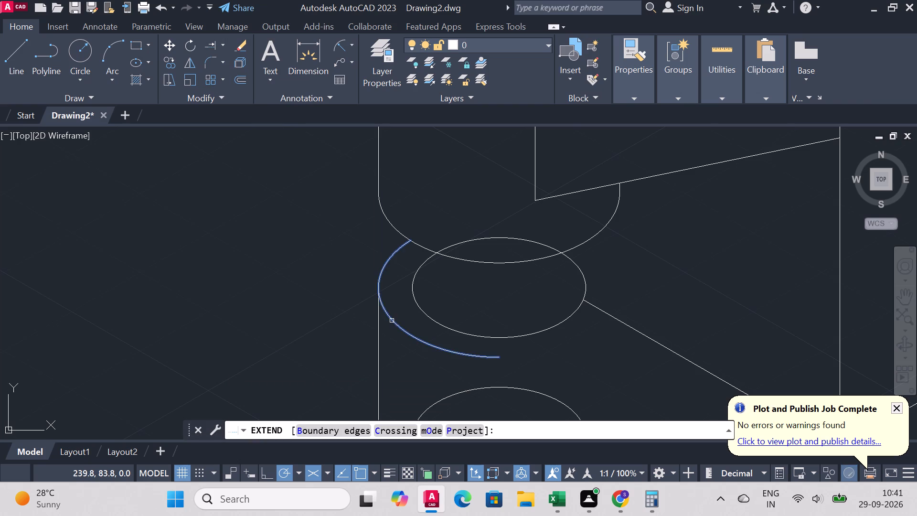
click(392, 319)
scroll(506, 303, down, 2)
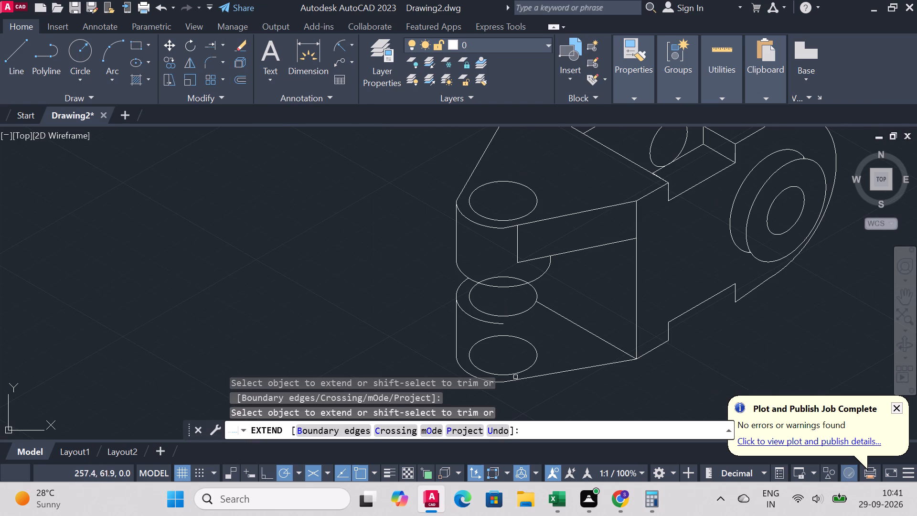
Extend the inner end of the lug's raised arc past the block's bottom edge line up to the upper extension's lower arc.
click(9, 42)
scroll(438, 350, down, 1)
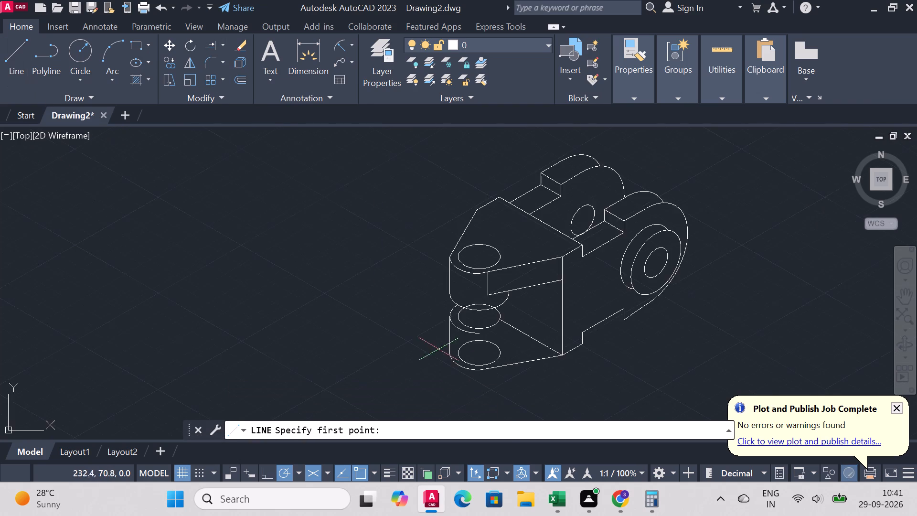
scroll(598, 335, up, 2)
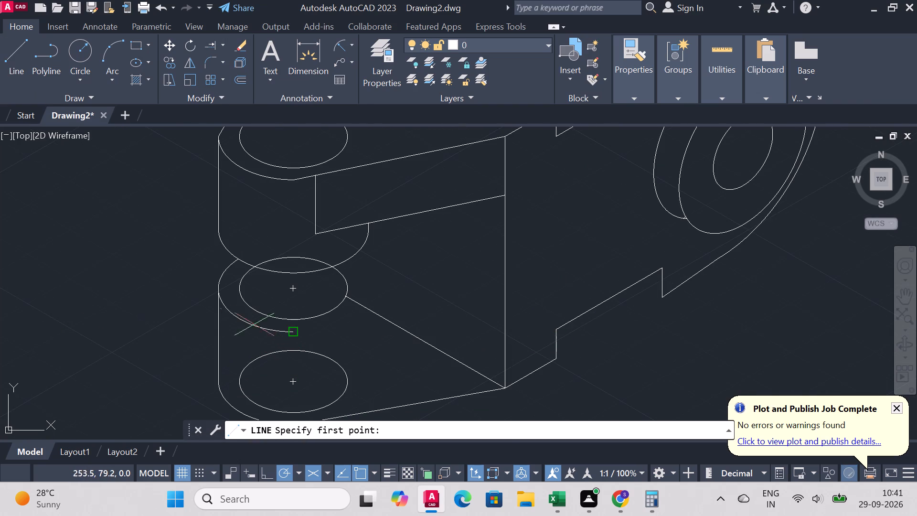
click(212, 42)
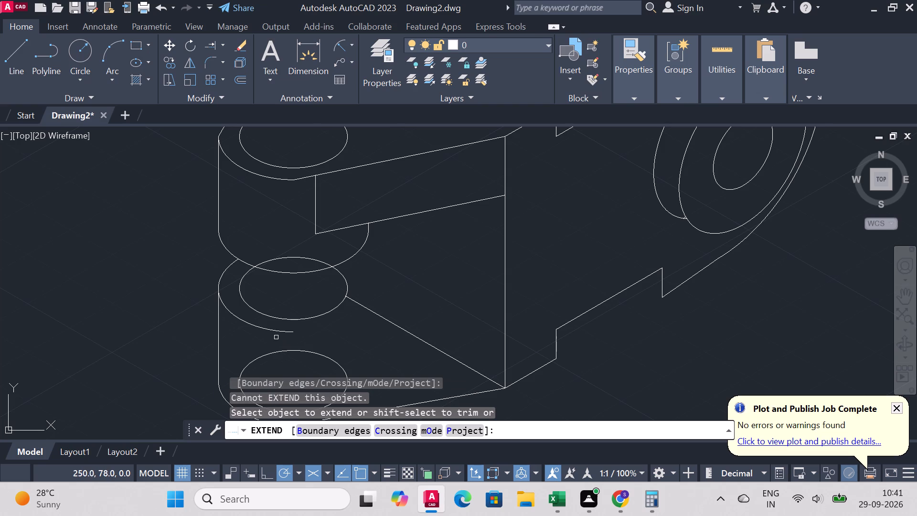
click(283, 333)
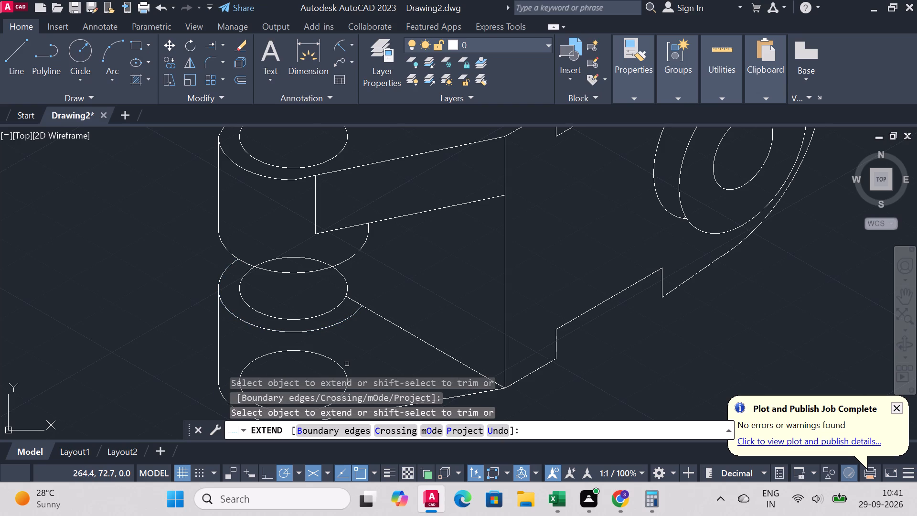
click(351, 316)
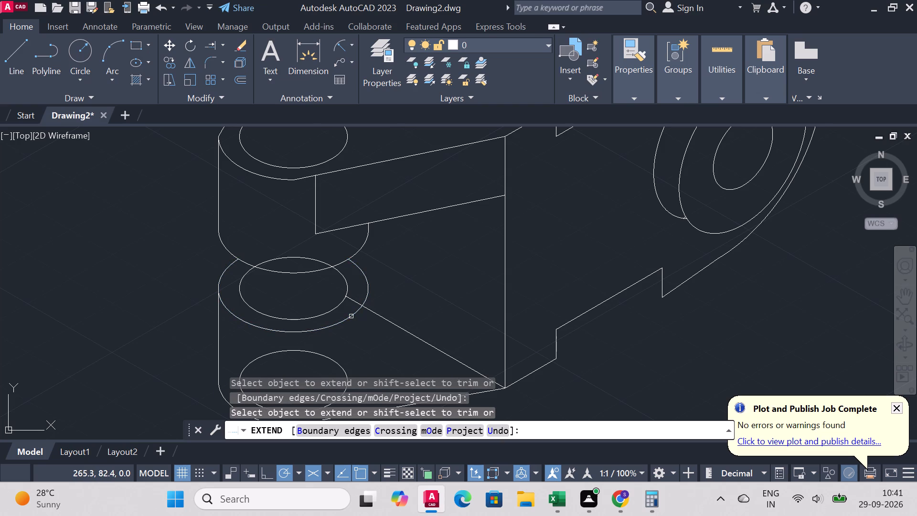
Draw a 12 mm vertical line upward from the lower end of the lug's bottom arc.
scroll(378, 321, down, 2)
scroll(376, 337, up, 1)
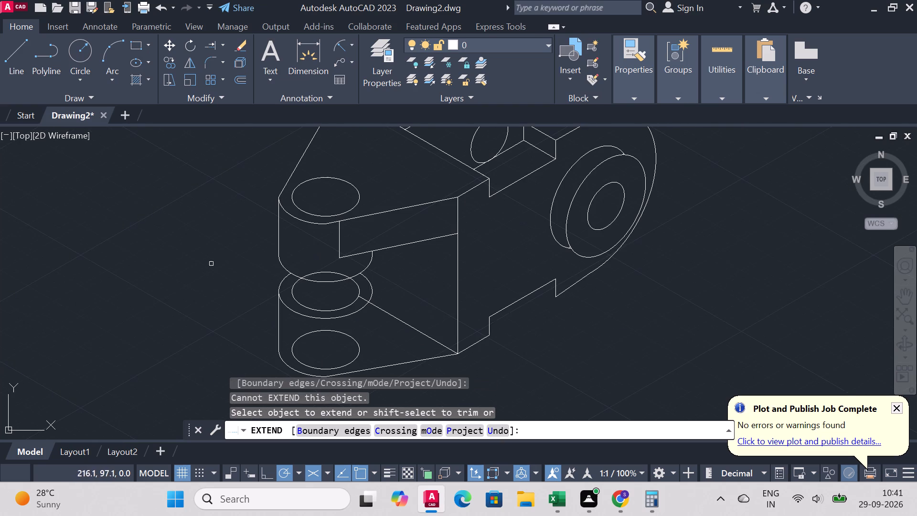
scroll(236, 277, down, 1)
scroll(205, 301, up, 1)
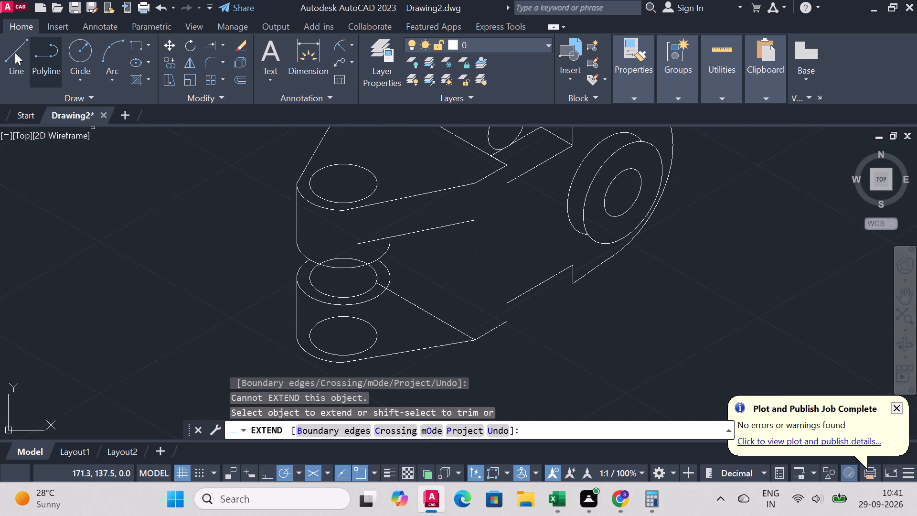
click(15, 53)
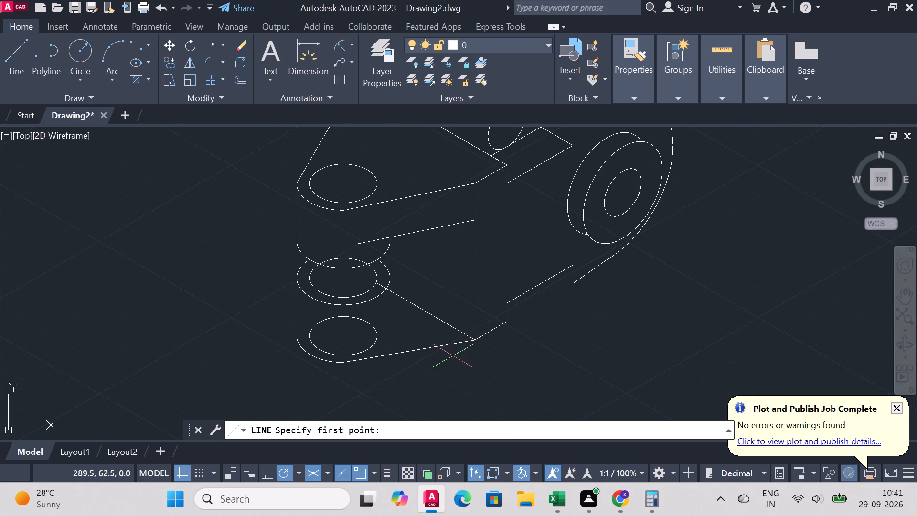
scroll(453, 356, down, 1)
scroll(478, 398, up, 2)
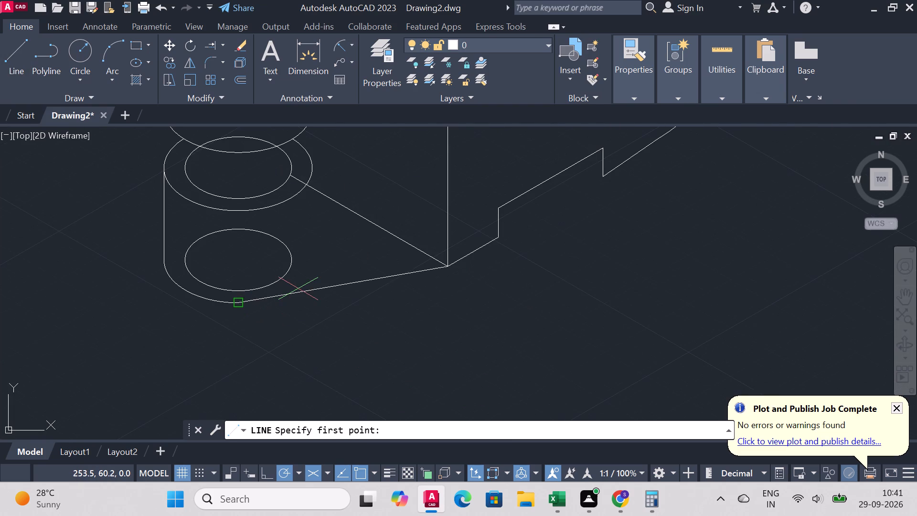
scroll(281, 296, down, 1)
scroll(252, 269, up, 1)
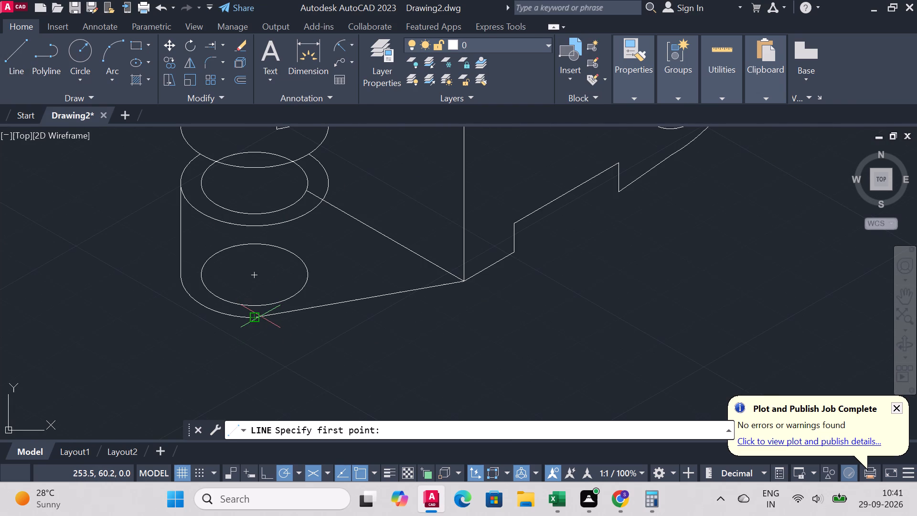
click(258, 318)
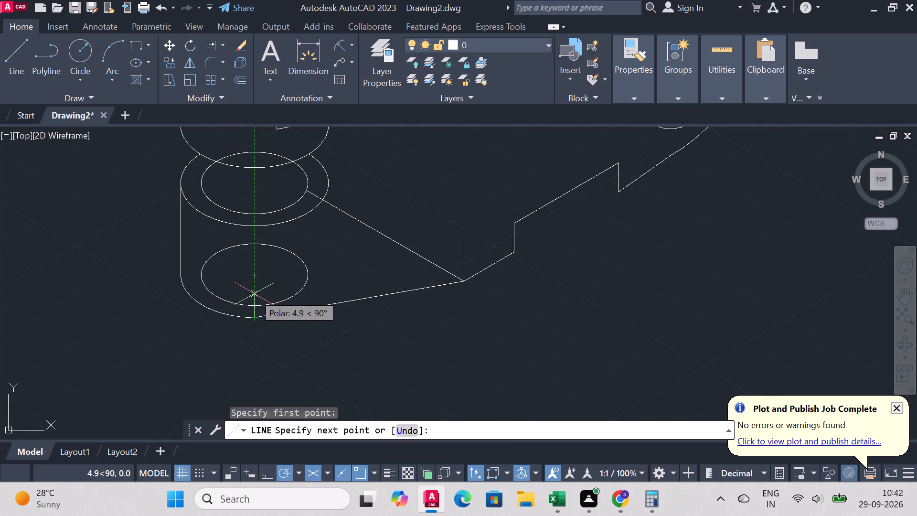
text(12)
key(Return)
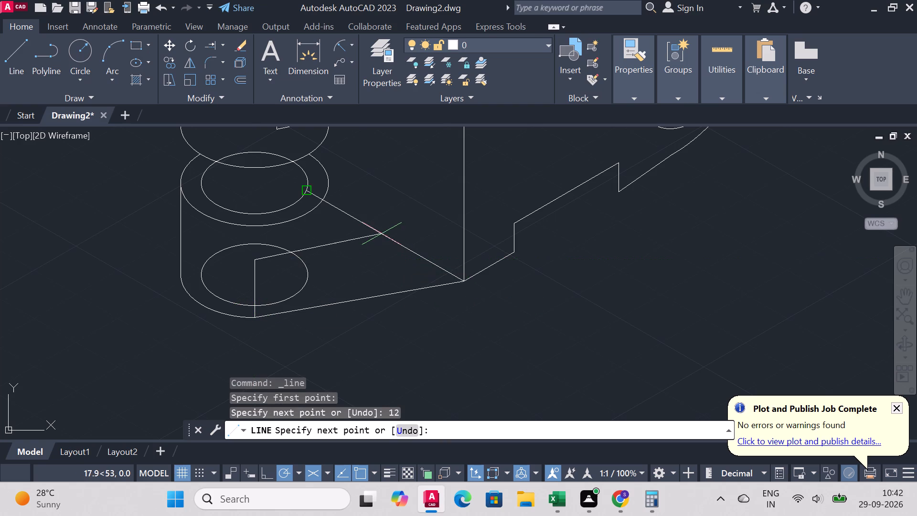
right_click(422, 262)
click(443, 266)
Draw a 12 mm line up from the block's lowest front corner and continue it to the top of the lug's short vertical line.
click(18, 47)
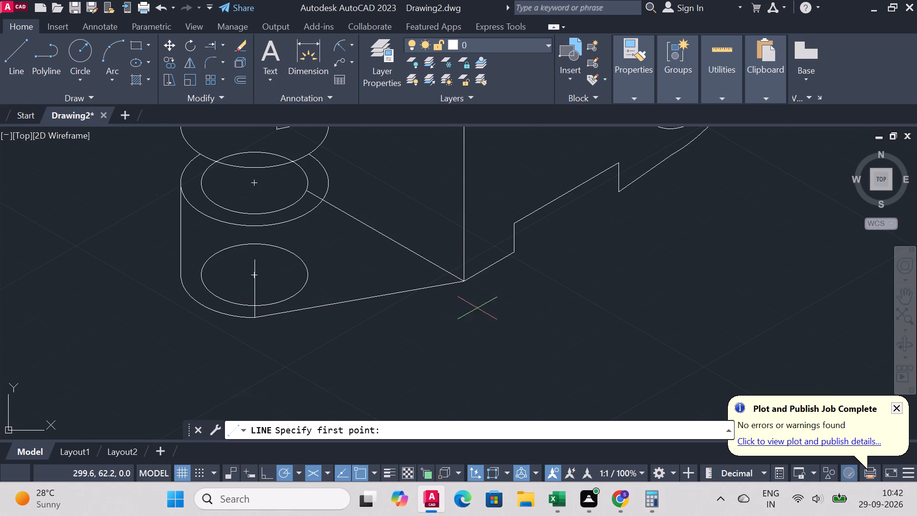
click(462, 279)
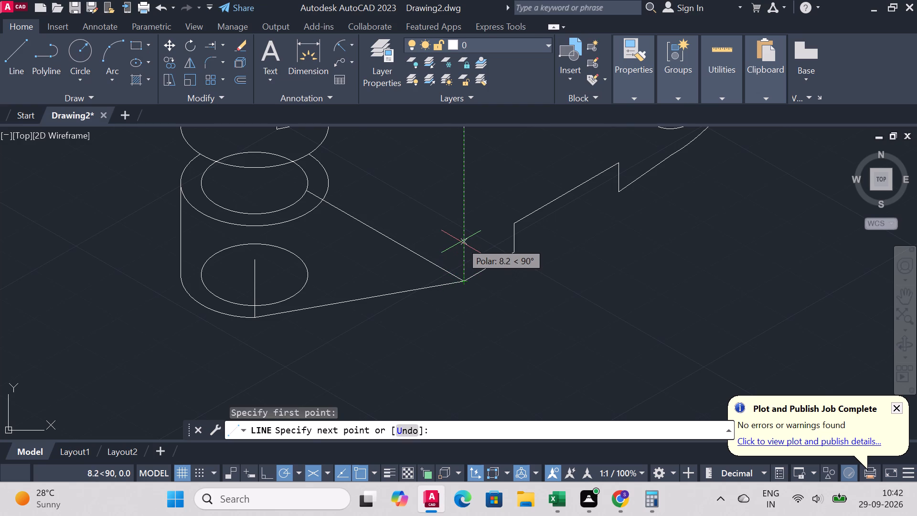
text(12)
key(Return)
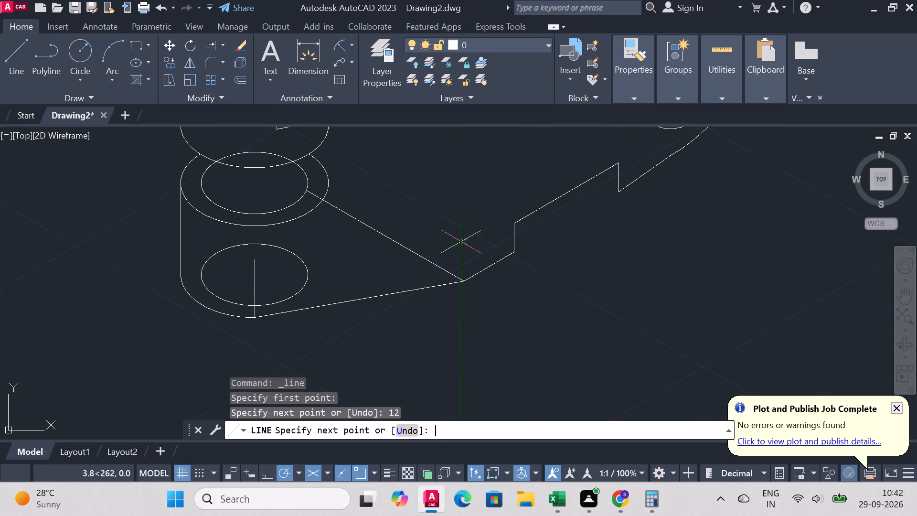
click(257, 260)
right_click(257, 260)
click(305, 266)
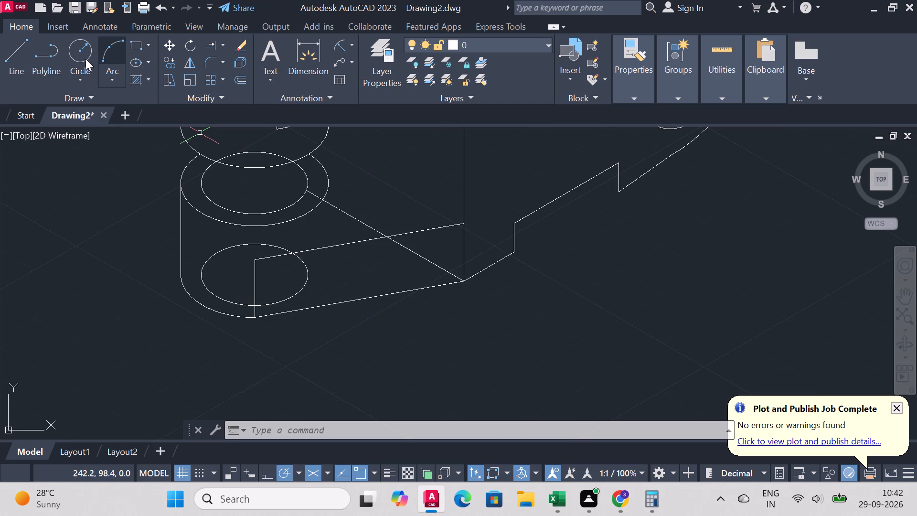
Trim away all remaining pieces of the diagonal line between the raised hole ellipse and the block's lowest front corner.
click(222, 44)
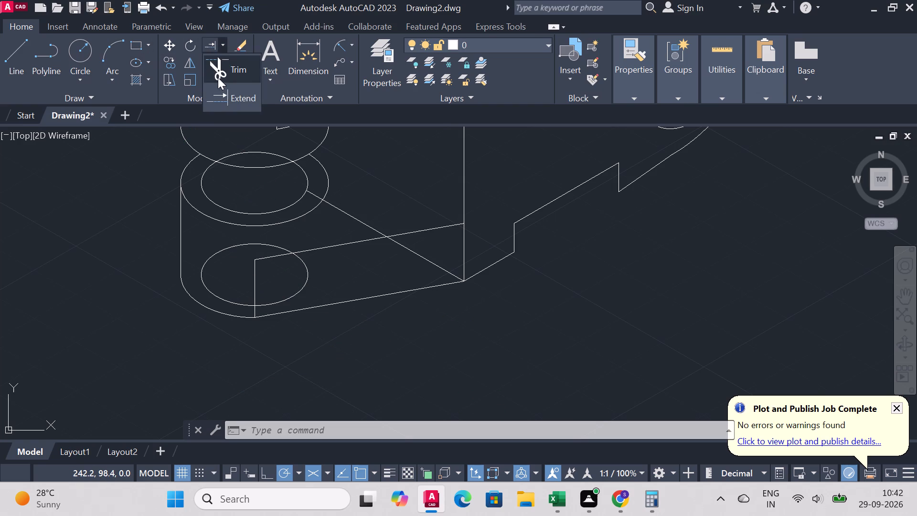
click(229, 69)
click(430, 261)
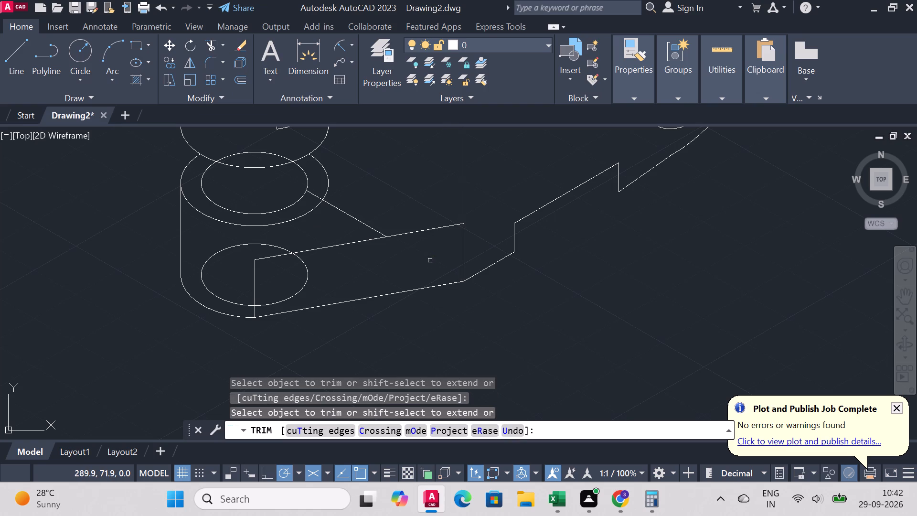
scroll(367, 229, down, 3)
scroll(368, 196, up, 2)
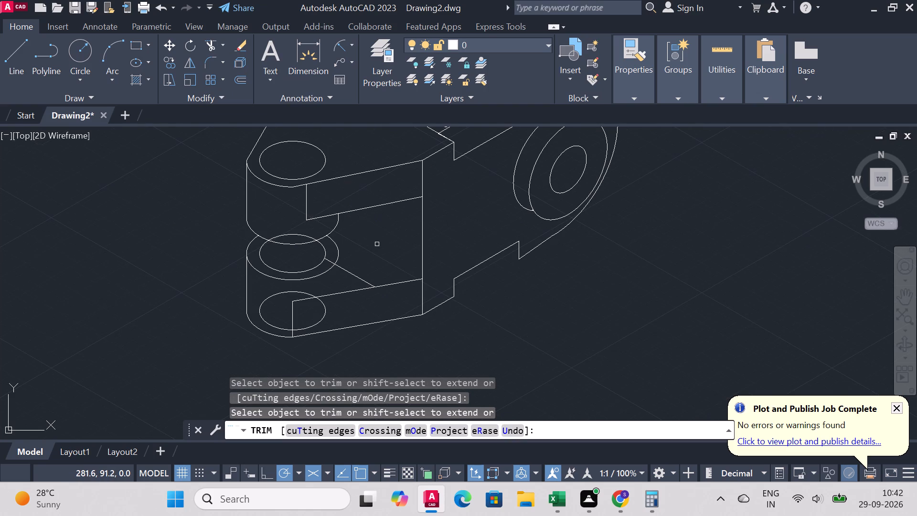
click(351, 274)
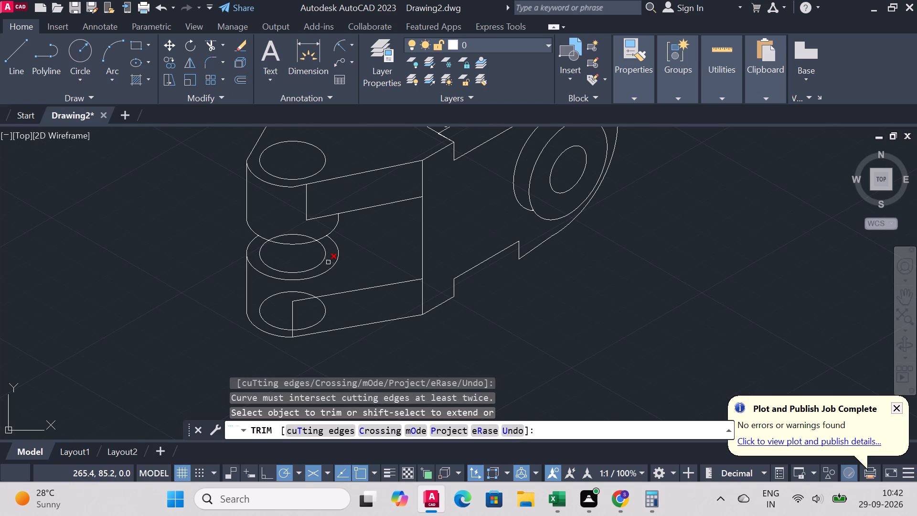
click(328, 262)
Draw a line about 33 mm long at 150° from the top of the block's 12 mm corner line toward the upper extension's lower arc.
click(6, 52)
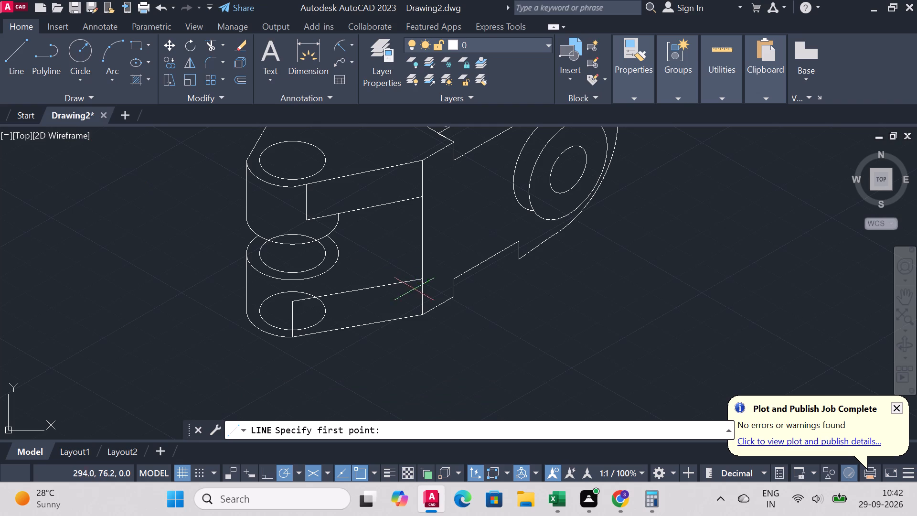
click(423, 279)
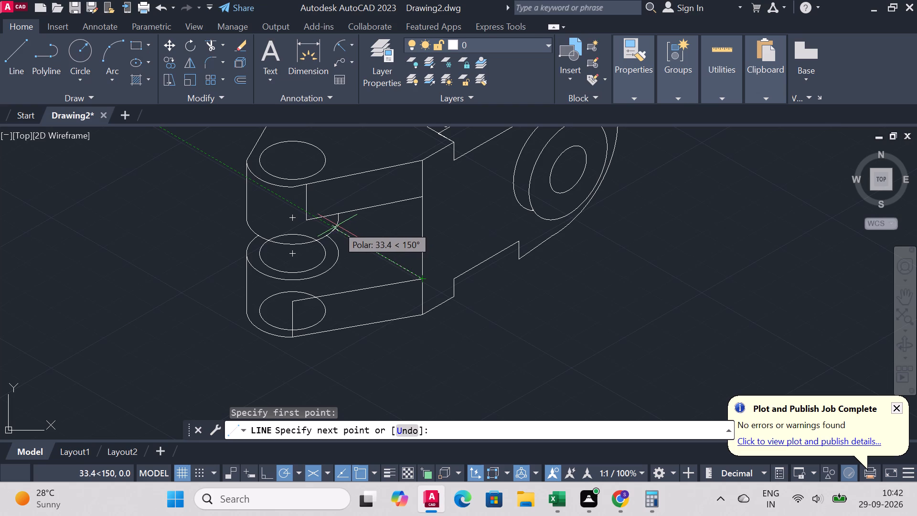
click(337, 226)
right_click(337, 226)
click(356, 230)
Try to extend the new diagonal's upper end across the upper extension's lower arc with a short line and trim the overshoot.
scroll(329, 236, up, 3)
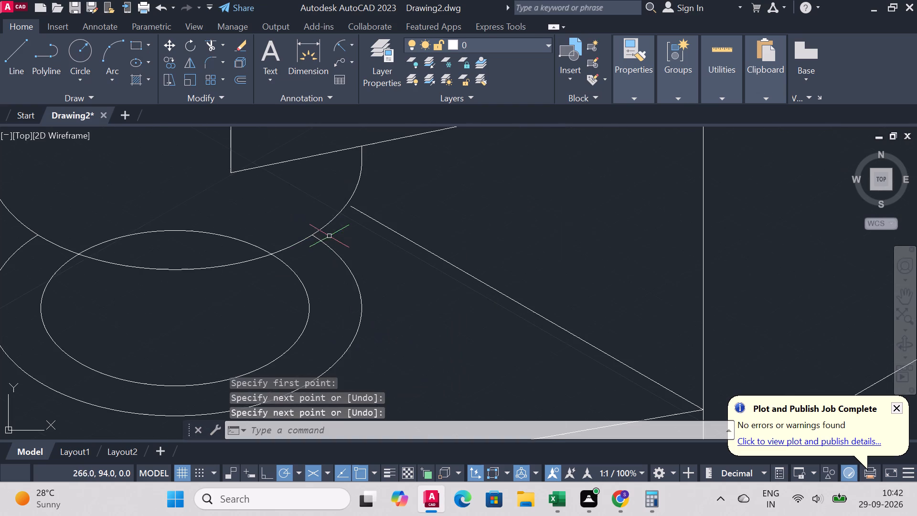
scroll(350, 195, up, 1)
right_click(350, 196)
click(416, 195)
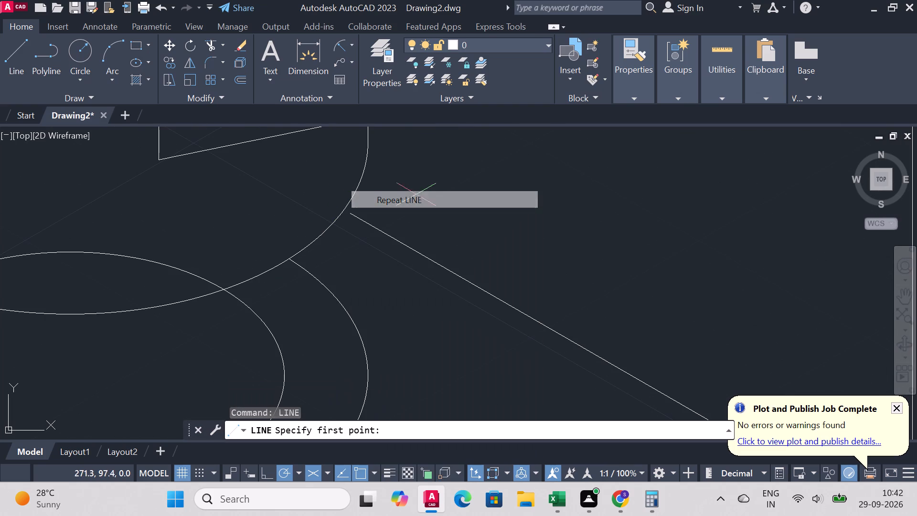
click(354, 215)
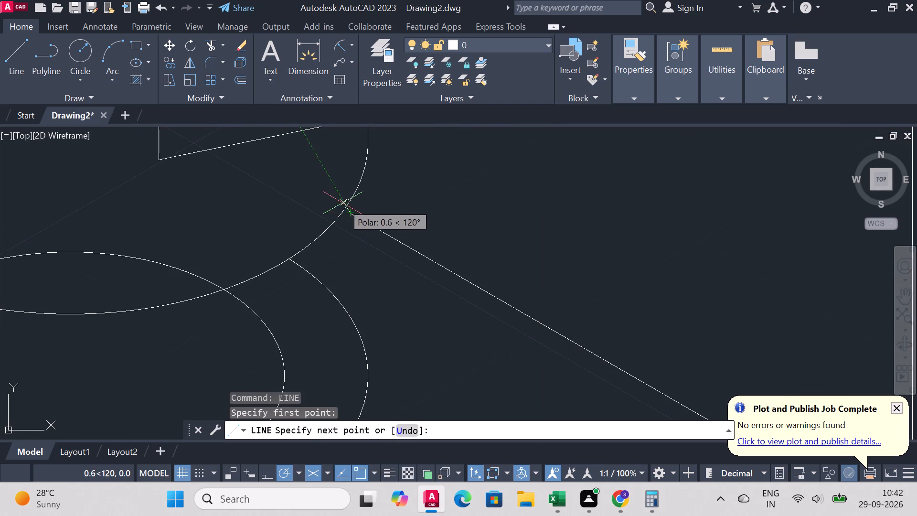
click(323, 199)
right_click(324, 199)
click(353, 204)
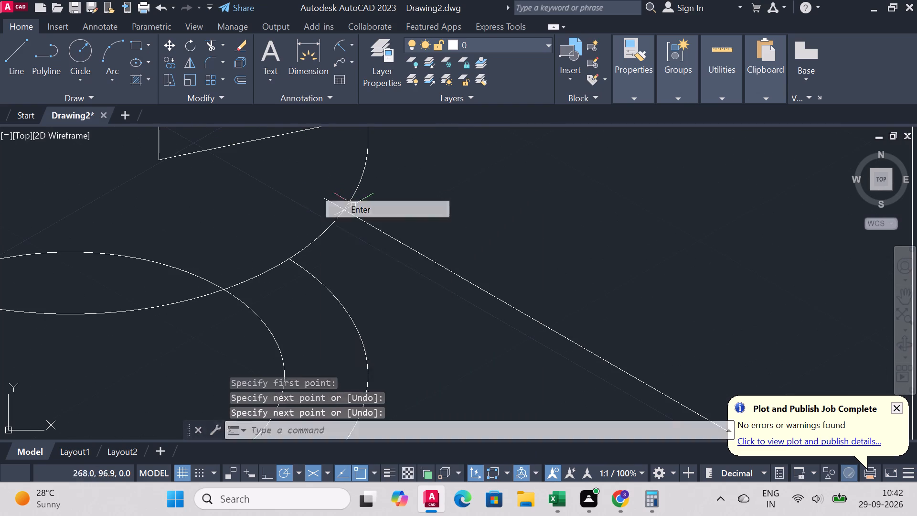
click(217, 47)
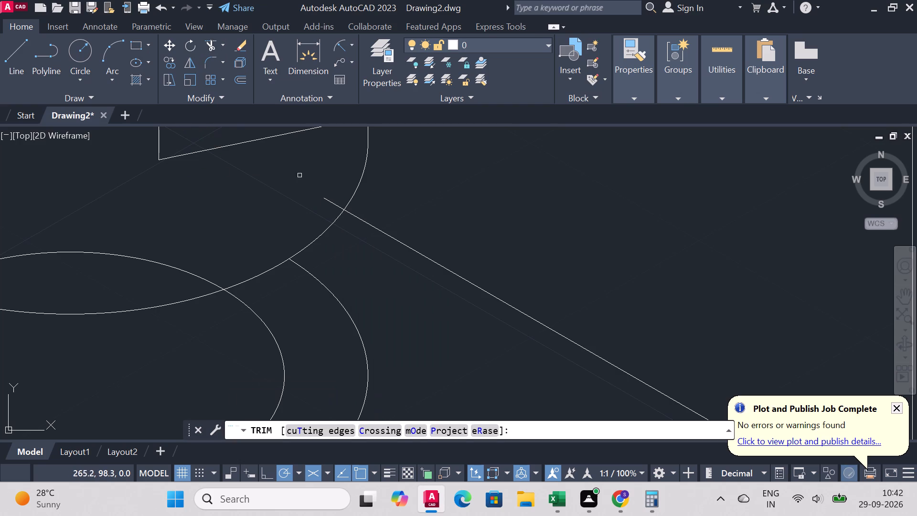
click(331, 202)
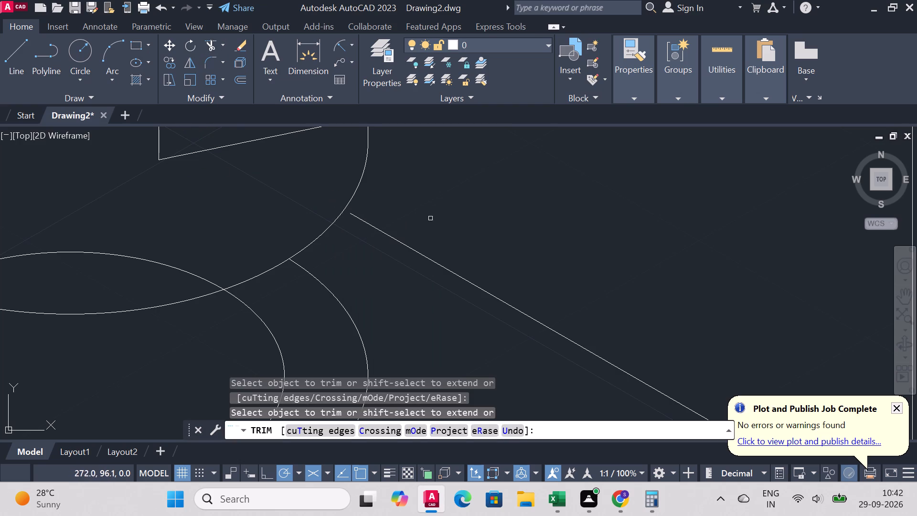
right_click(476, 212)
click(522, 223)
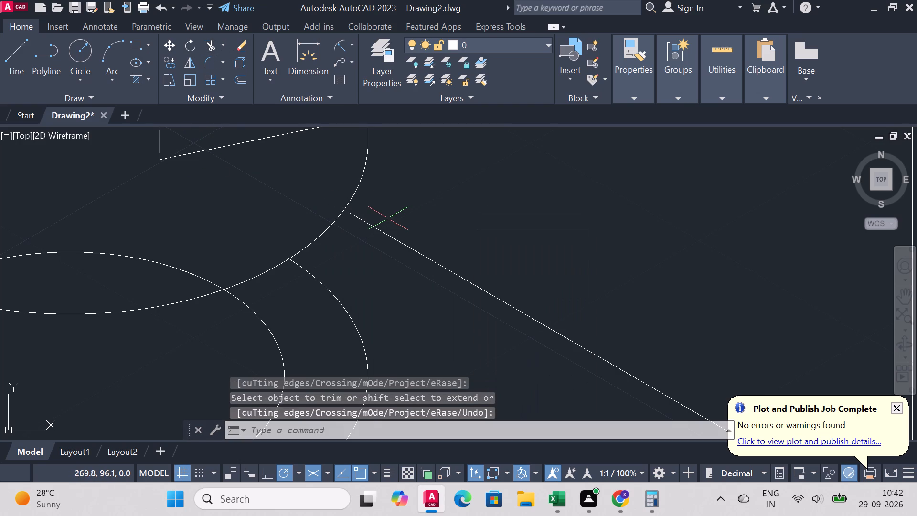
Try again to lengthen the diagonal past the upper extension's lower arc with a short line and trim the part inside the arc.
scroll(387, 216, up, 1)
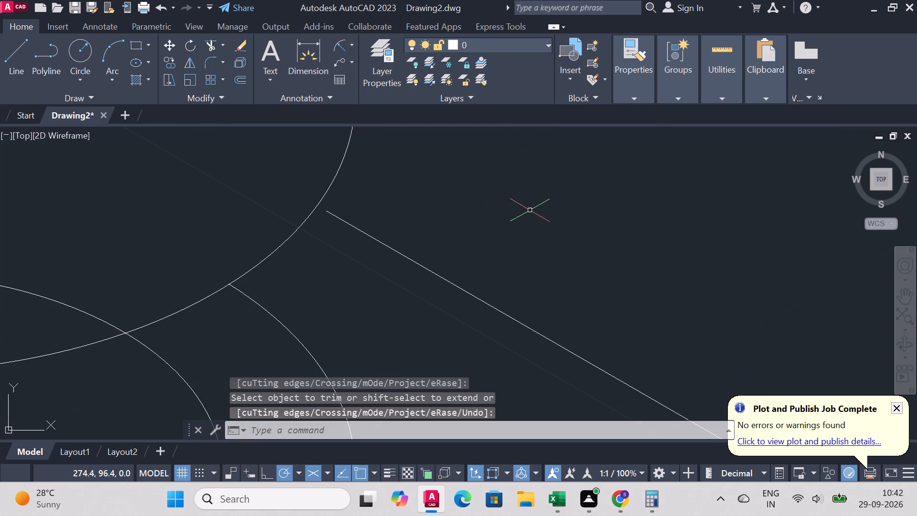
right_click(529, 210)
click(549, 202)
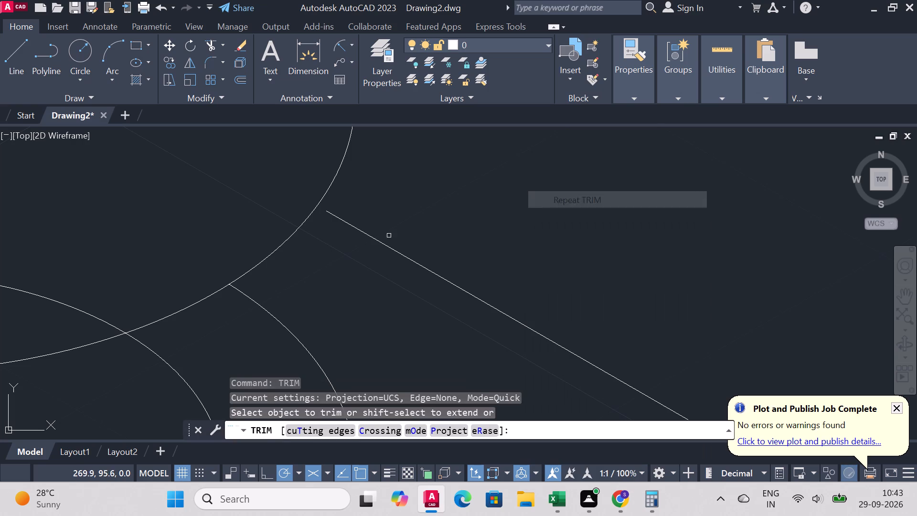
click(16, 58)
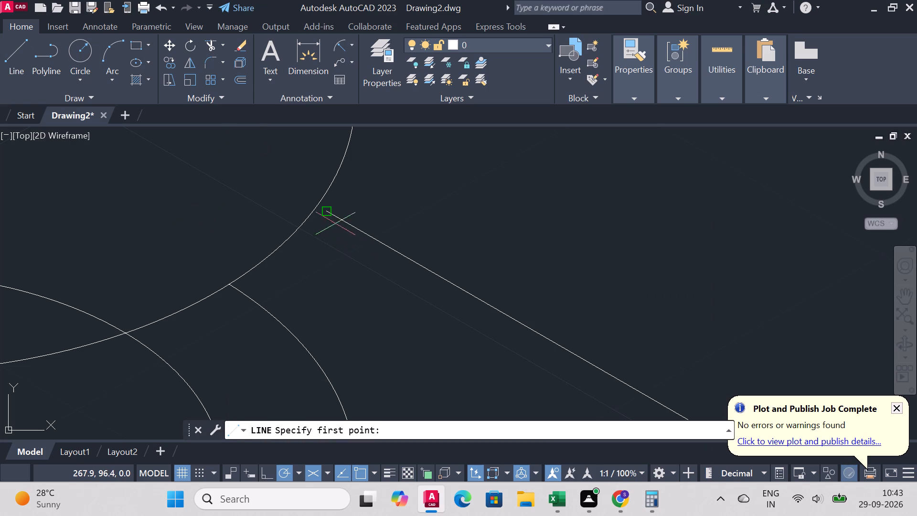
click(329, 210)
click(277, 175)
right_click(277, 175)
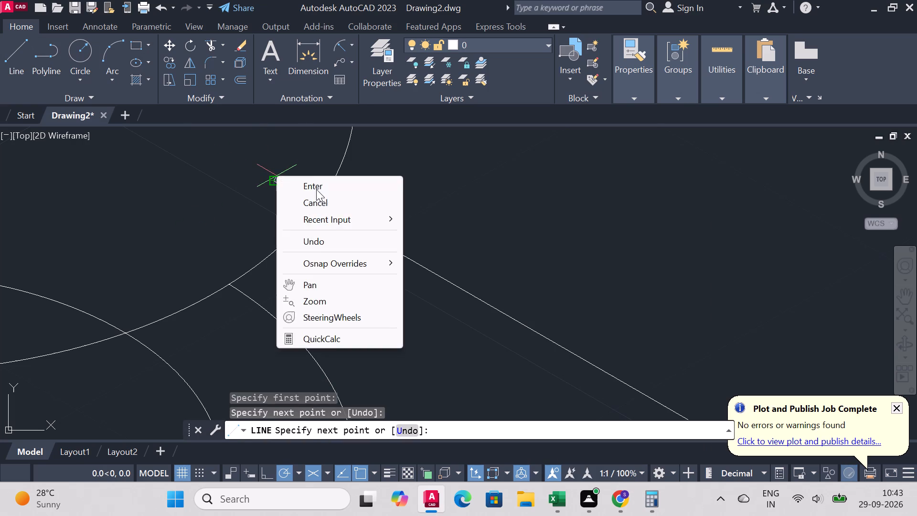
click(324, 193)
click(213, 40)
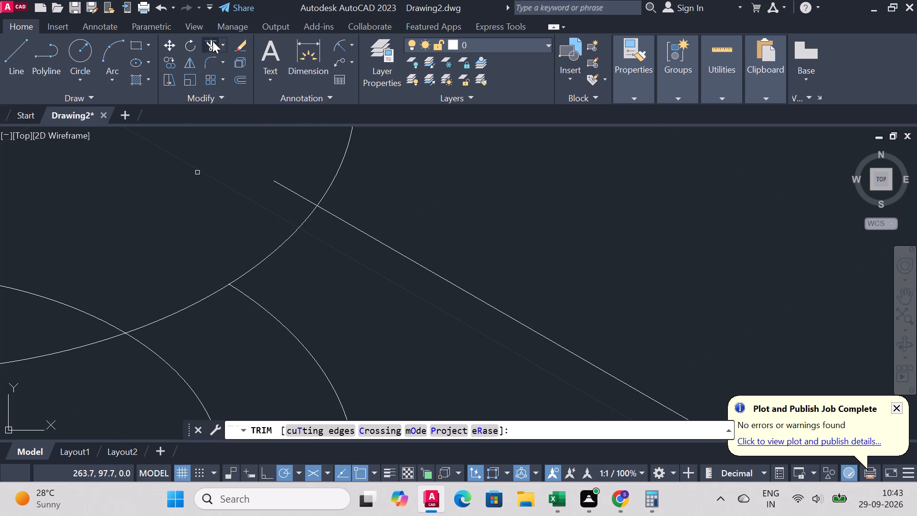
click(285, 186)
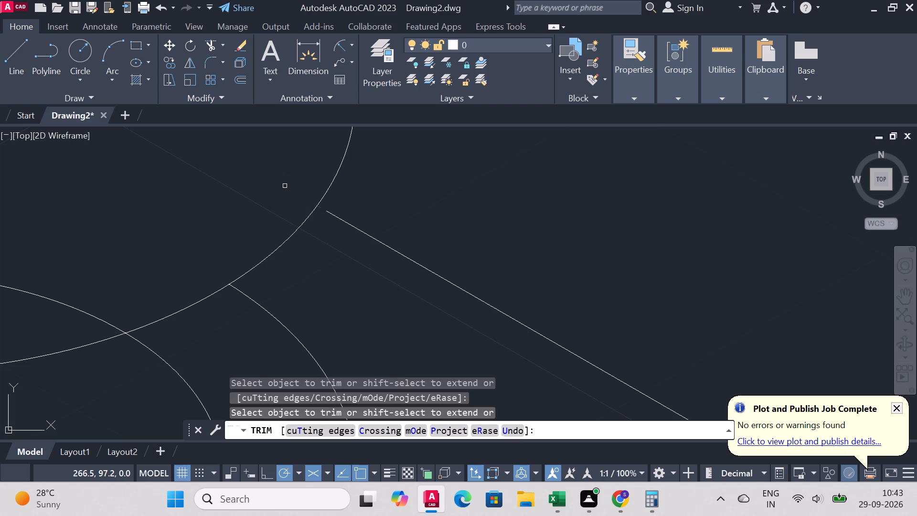
Bridge the gap between the diagonal's upper end and the upper extension's lower arc with a line about 0.4 mm long at 150°.
click(13, 38)
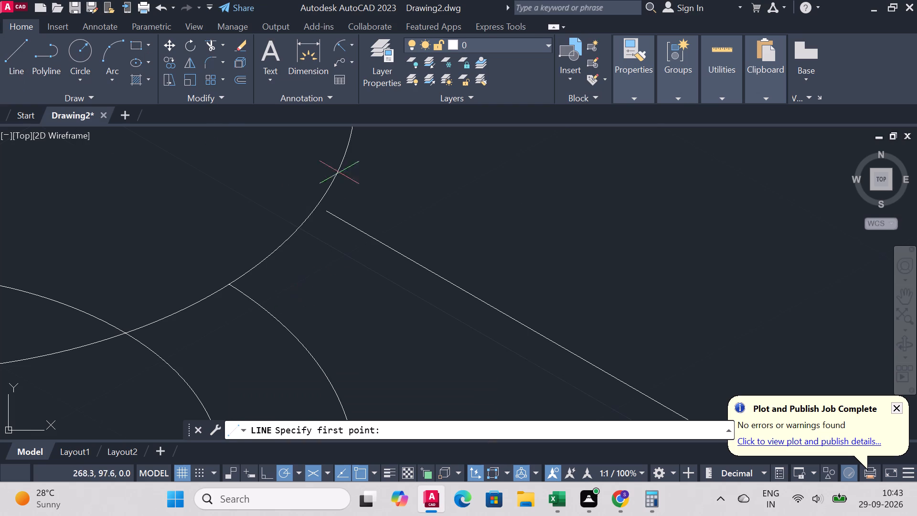
scroll(339, 172, up, 1)
click(312, 236)
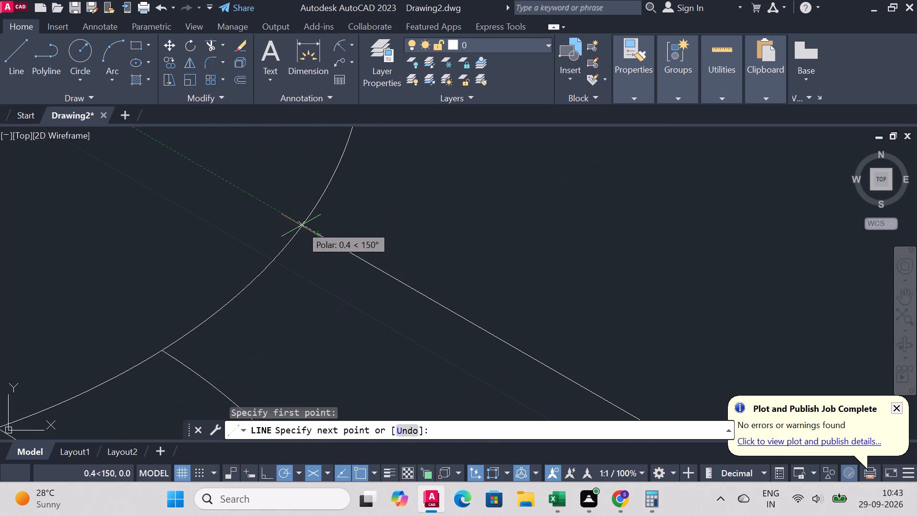
click(301, 226)
right_click(301, 226)
click(329, 231)
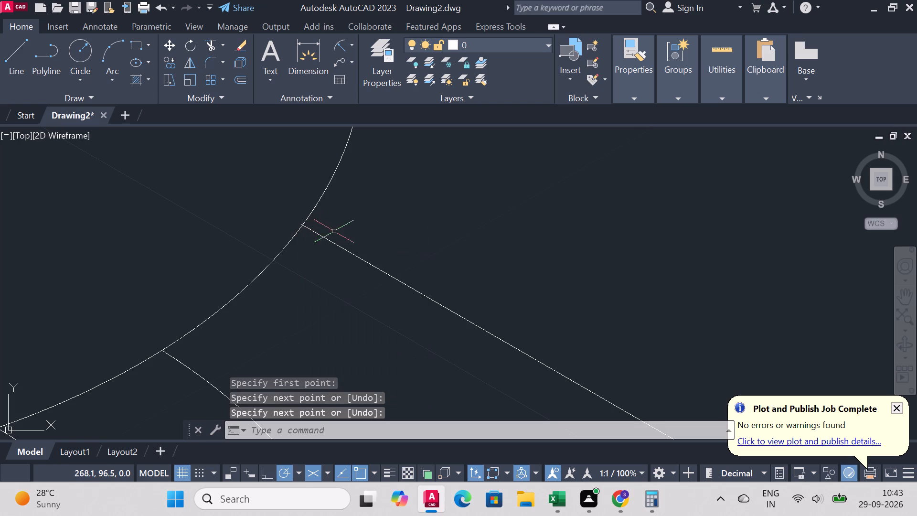
Dismiss the plot and publish notification.
scroll(394, 235, down, 4)
scroll(416, 281, down, 4)
scroll(426, 313, up, 2)
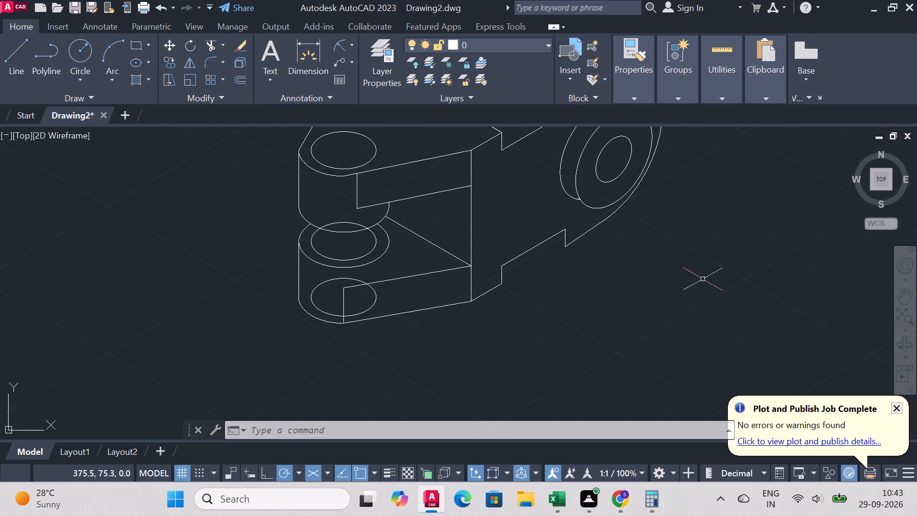
click(896, 408)
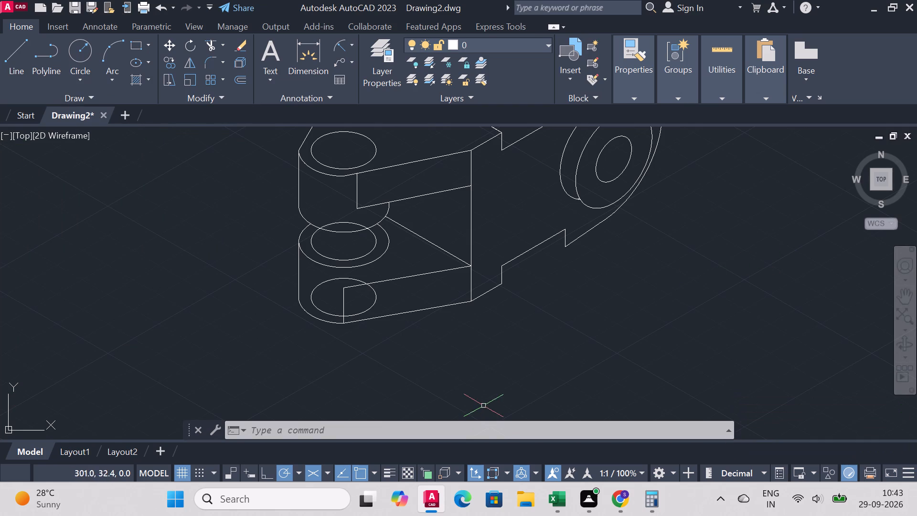
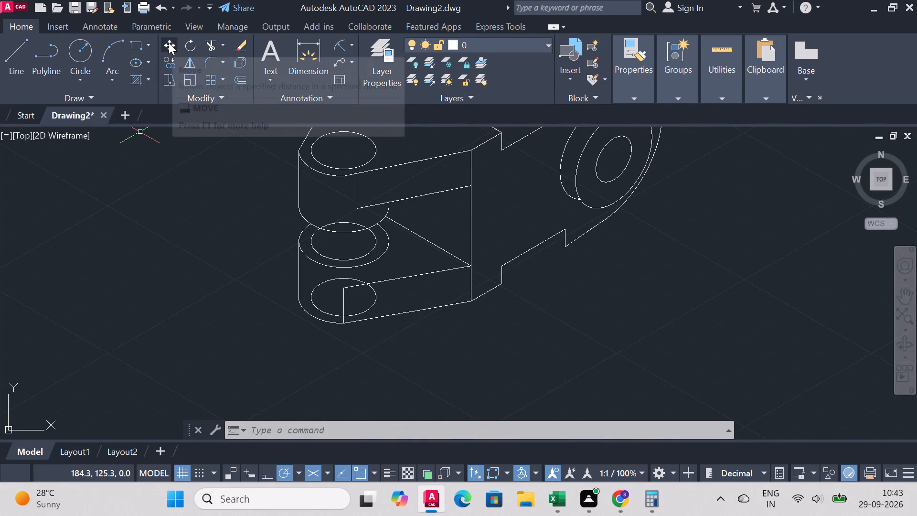
Copy the lower lug's top outer ellipse and hole ellipse 7 mm straight down from their common centre.
click(163, 65)
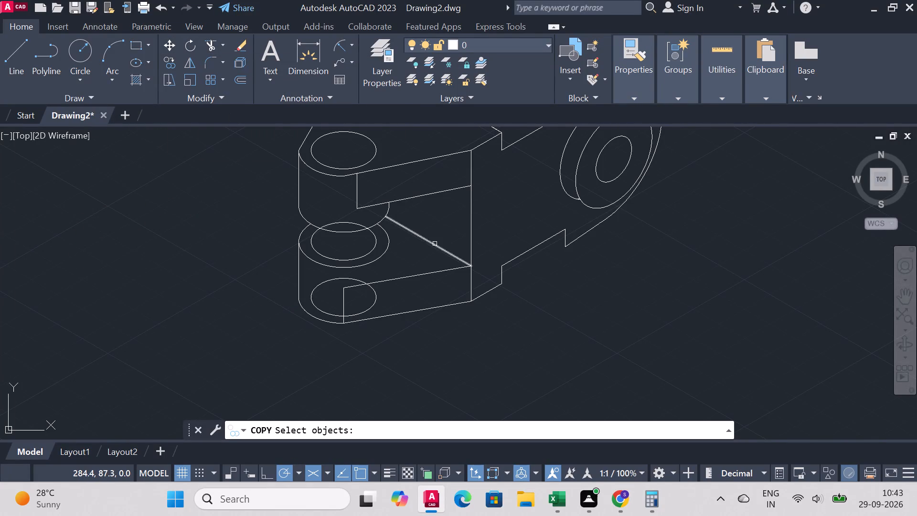
scroll(435, 244, up, 1)
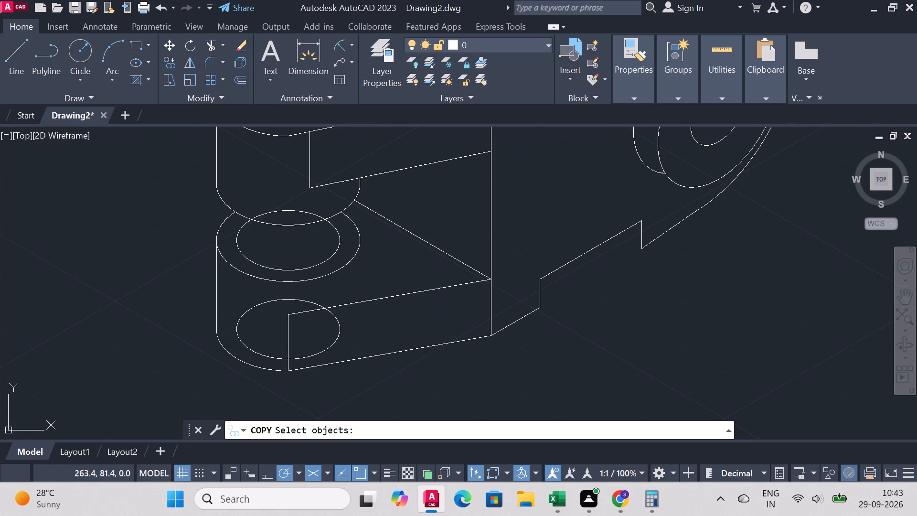
click(335, 271)
click(324, 262)
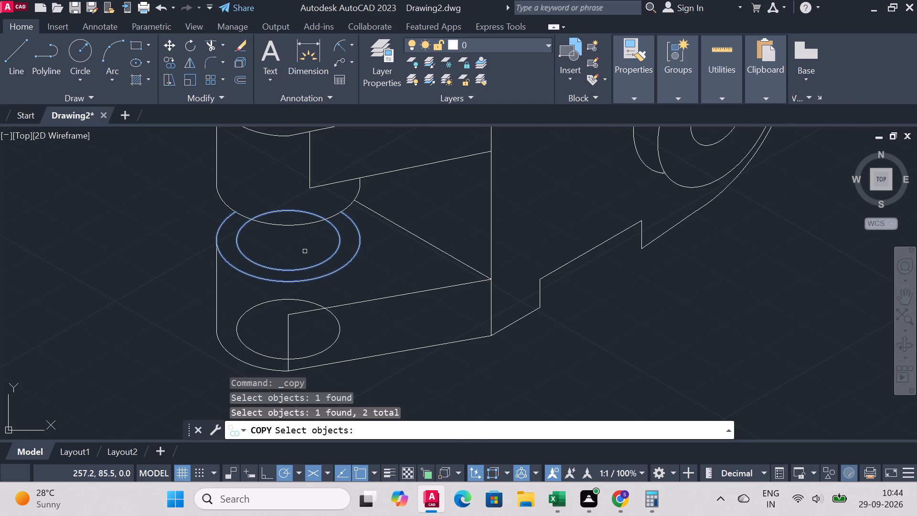
right_click(304, 250)
click(284, 239)
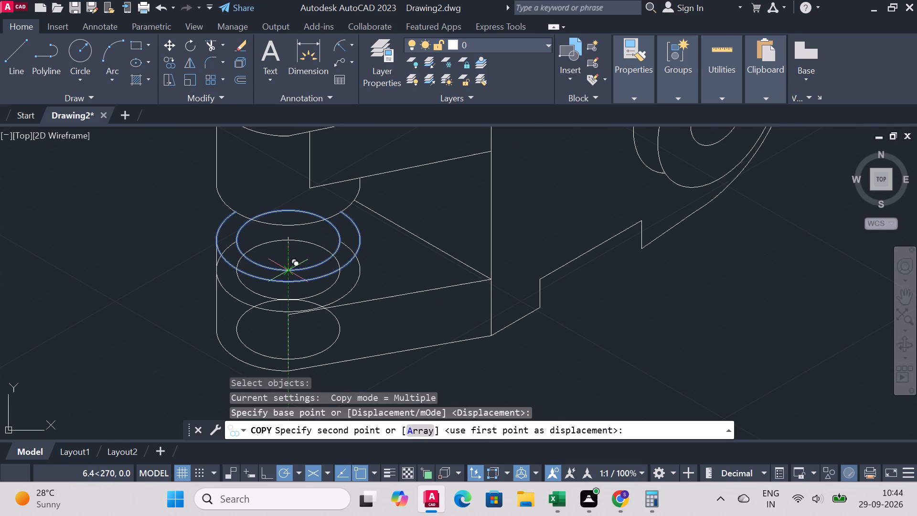
key(7)
key(Return)
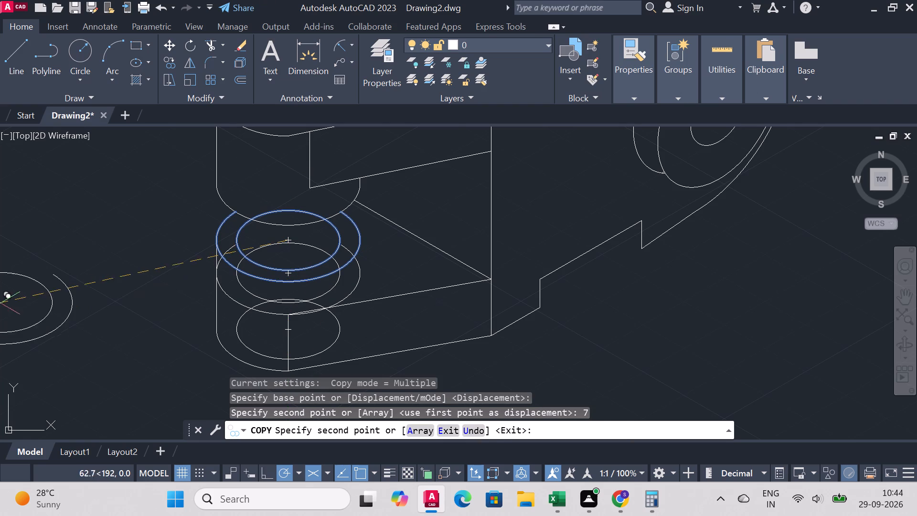
right_click(48, 268)
click(82, 274)
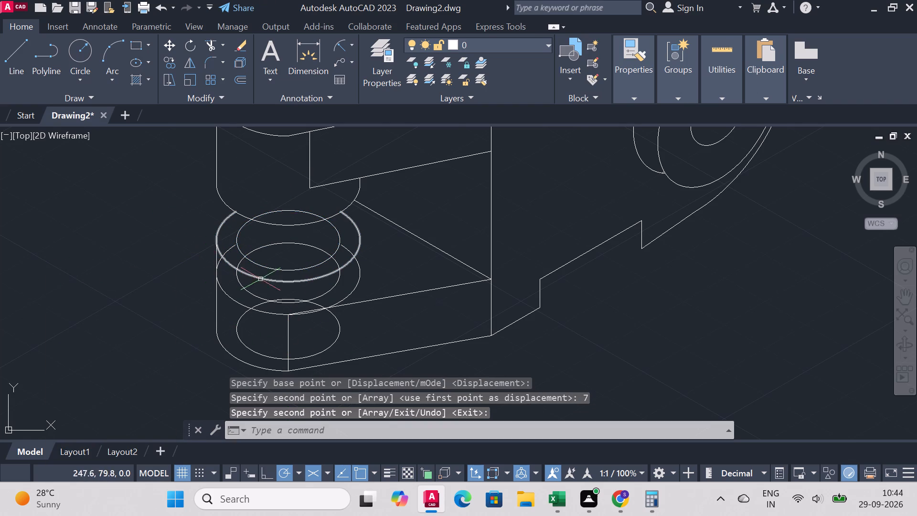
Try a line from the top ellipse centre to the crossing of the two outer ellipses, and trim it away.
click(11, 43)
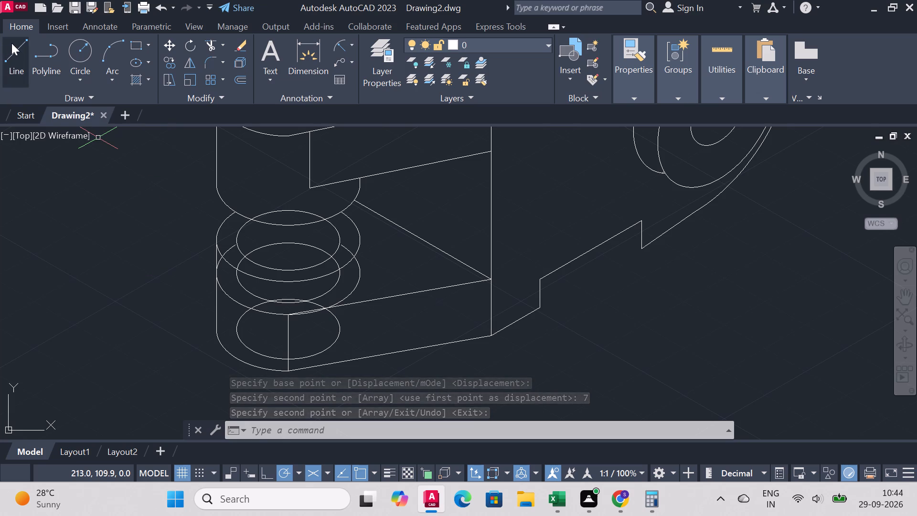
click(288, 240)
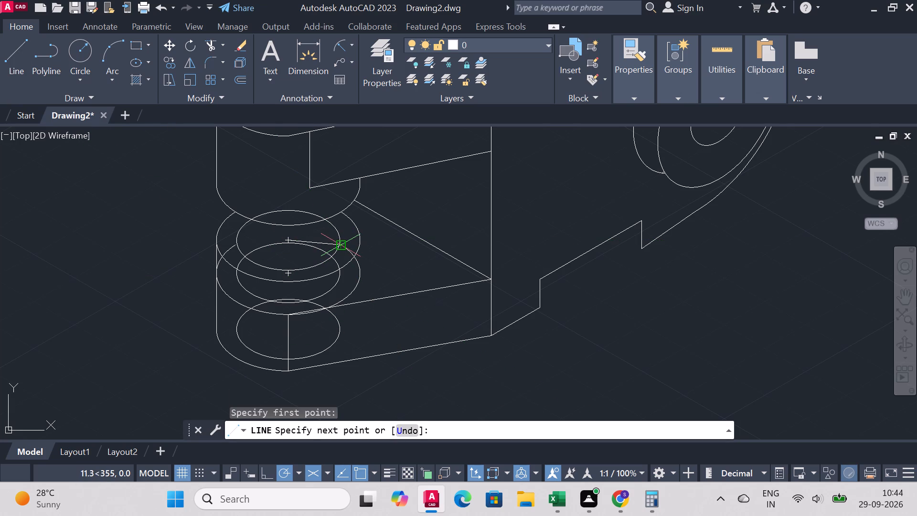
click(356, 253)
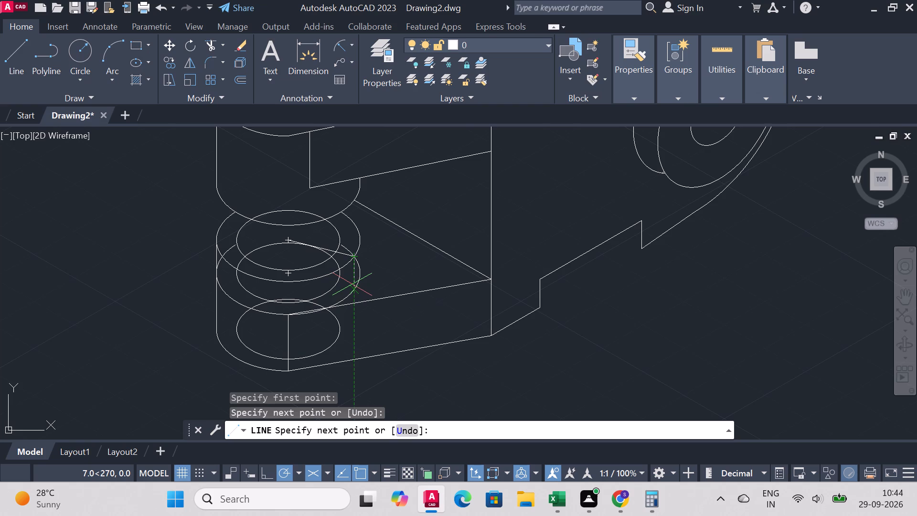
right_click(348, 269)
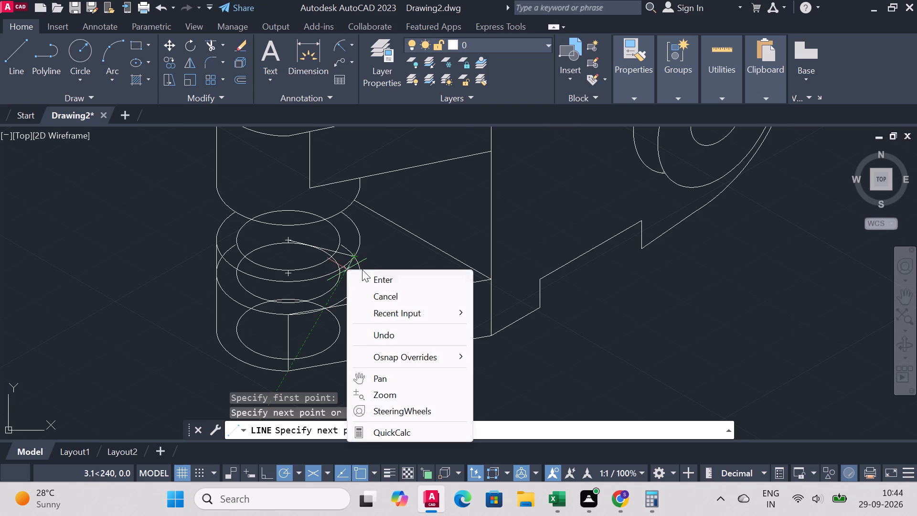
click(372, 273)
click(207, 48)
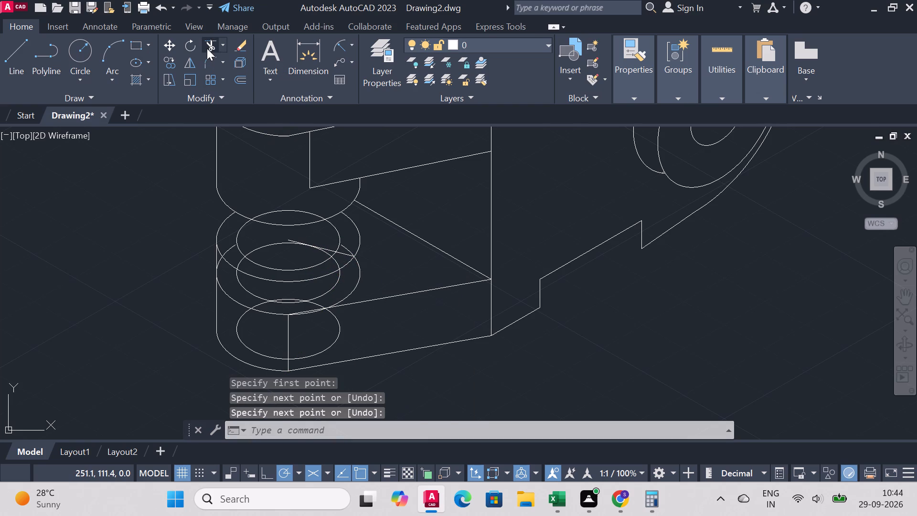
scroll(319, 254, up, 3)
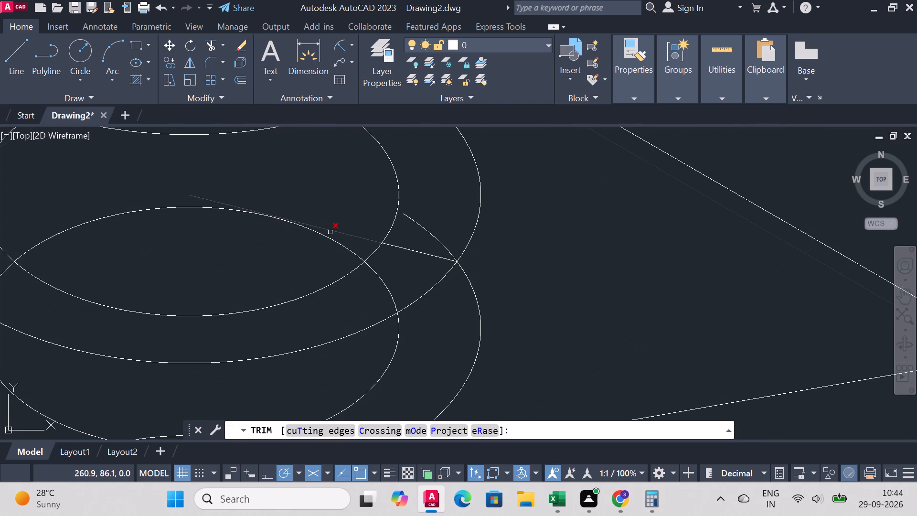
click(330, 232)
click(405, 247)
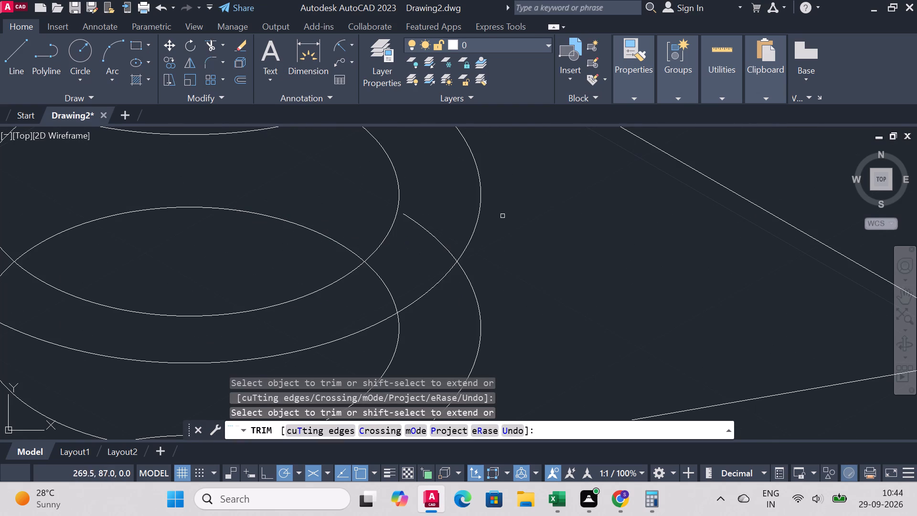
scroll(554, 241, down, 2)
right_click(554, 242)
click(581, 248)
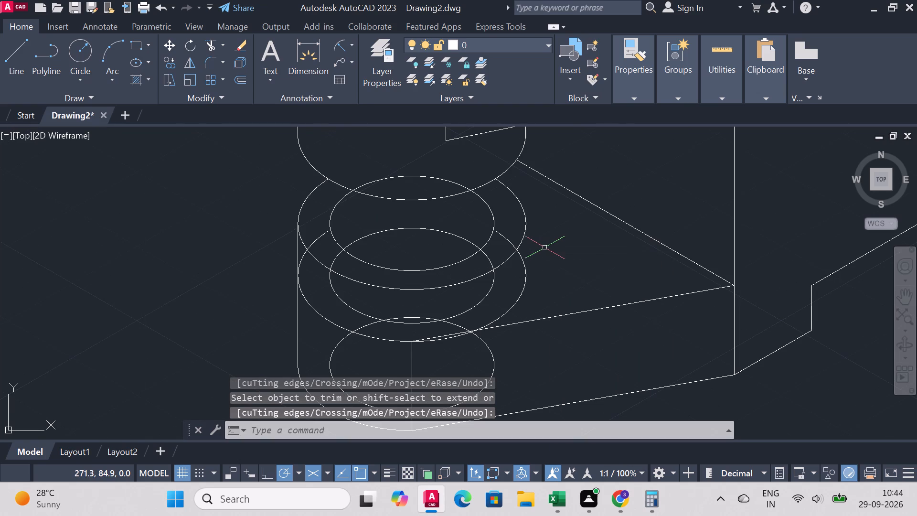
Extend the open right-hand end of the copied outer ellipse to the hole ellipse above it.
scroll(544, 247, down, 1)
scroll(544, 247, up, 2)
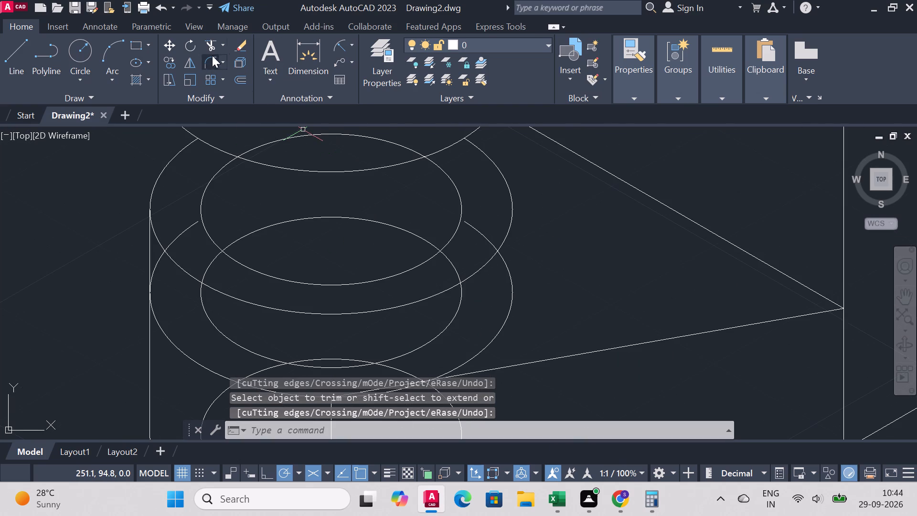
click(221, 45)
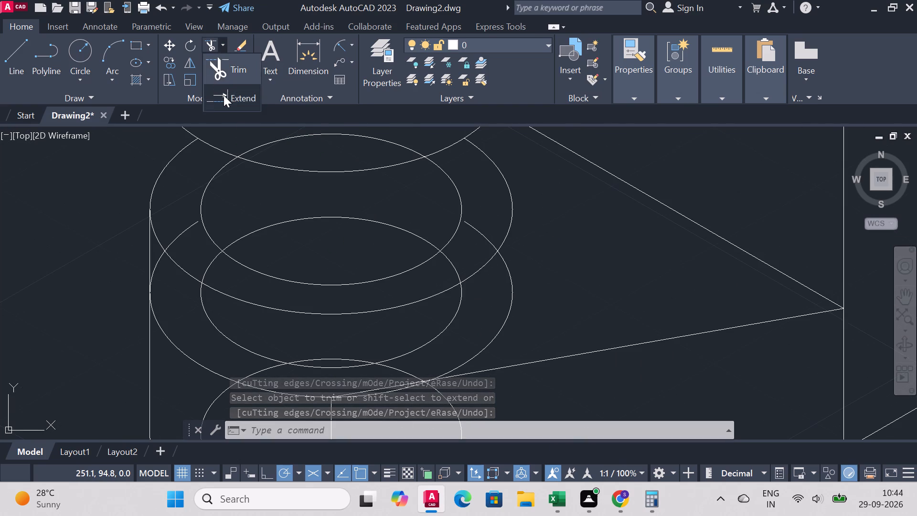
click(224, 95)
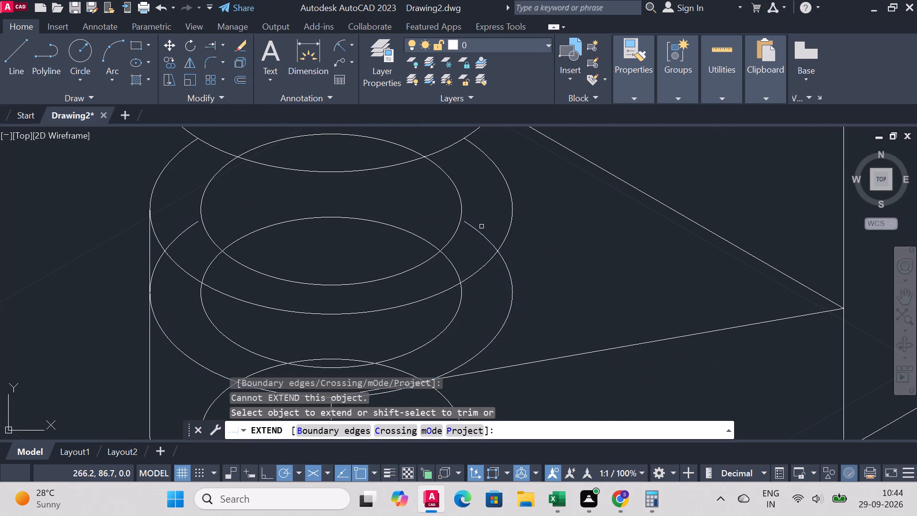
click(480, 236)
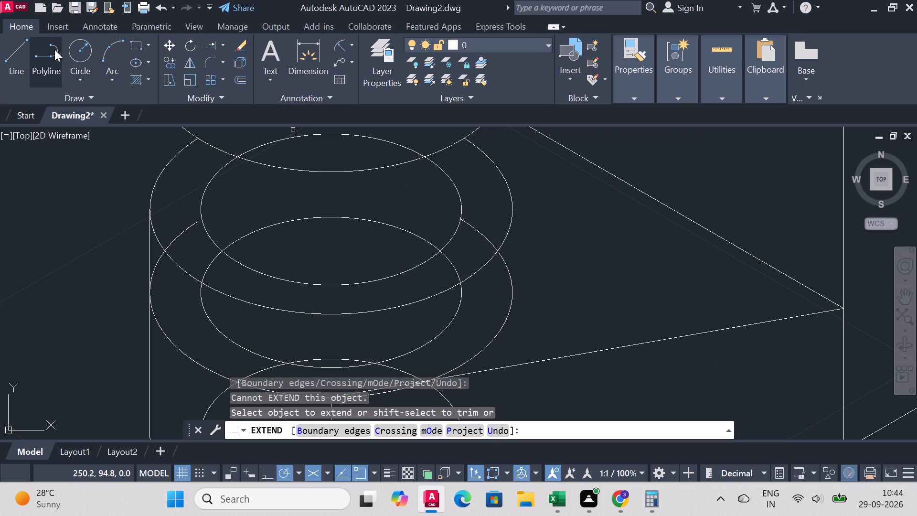
Draw a line from the top ellipse centre about 15.3 mm horizontally to the outer ellipse's right quadrant, continuing 7 mm down to the copied ellipse.
click(21, 55)
scroll(395, 269, down, 1)
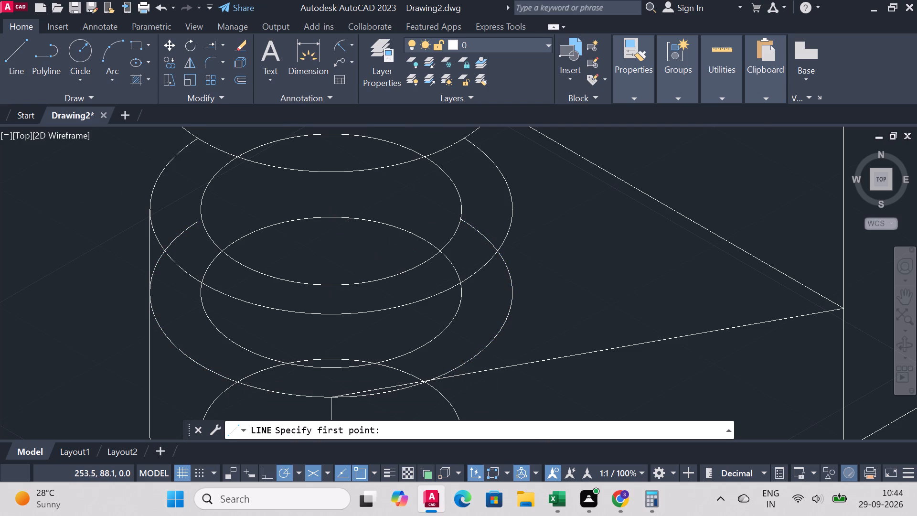
click(356, 236)
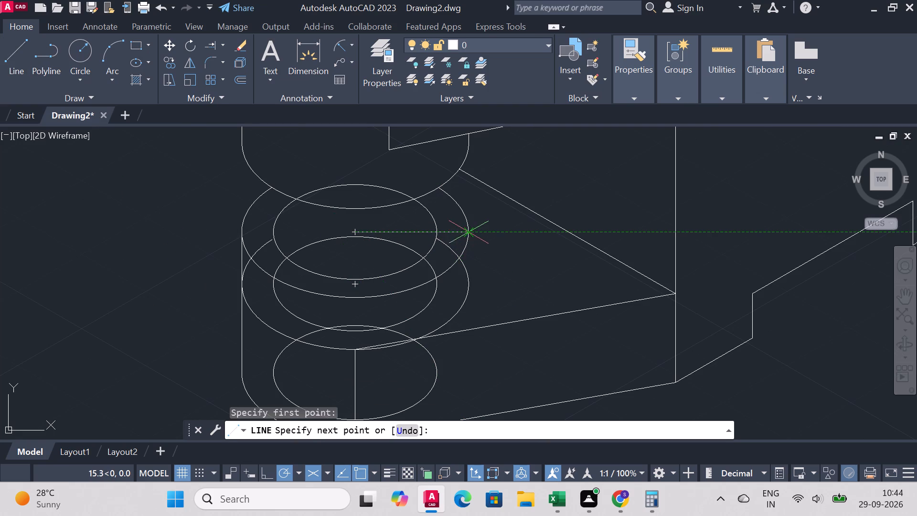
click(467, 236)
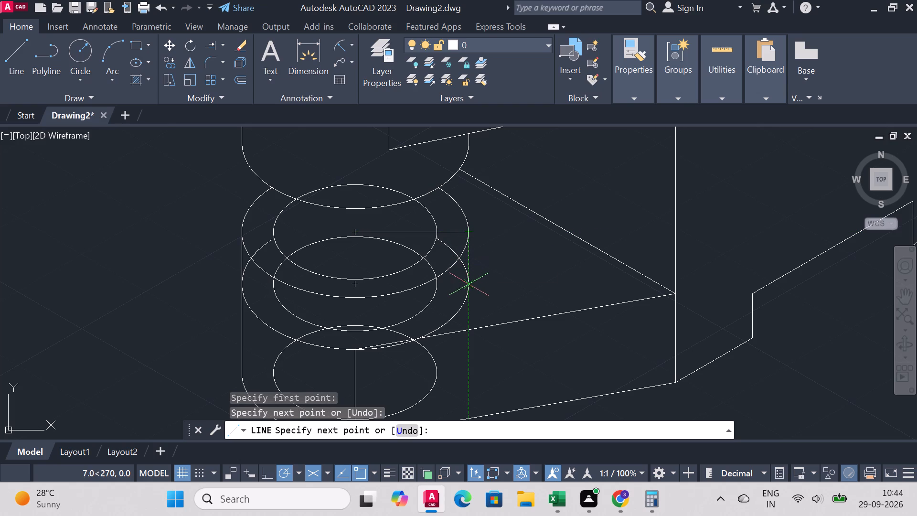
click(470, 283)
right_click(470, 283)
click(512, 301)
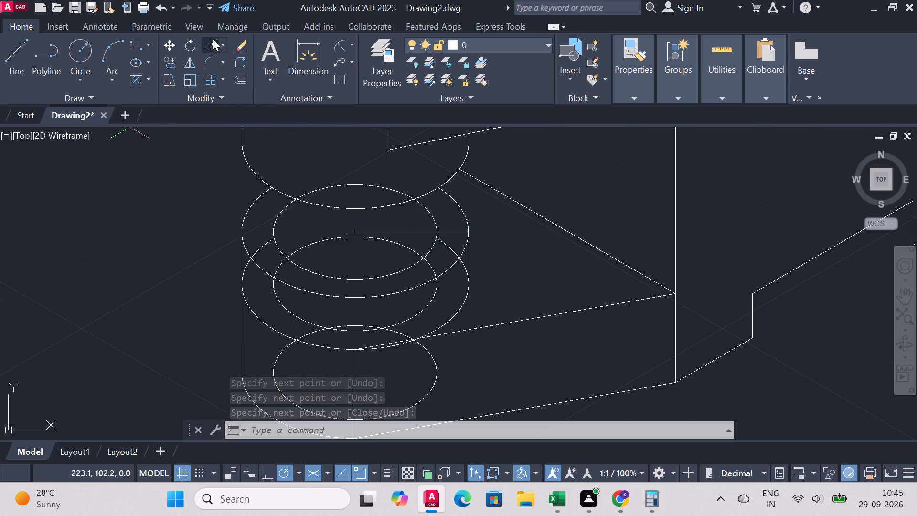
Trim the copied outer ellipse's right-hand arc above the new vertical tangent line's lower end.
double_click(227, 43)
click(223, 47)
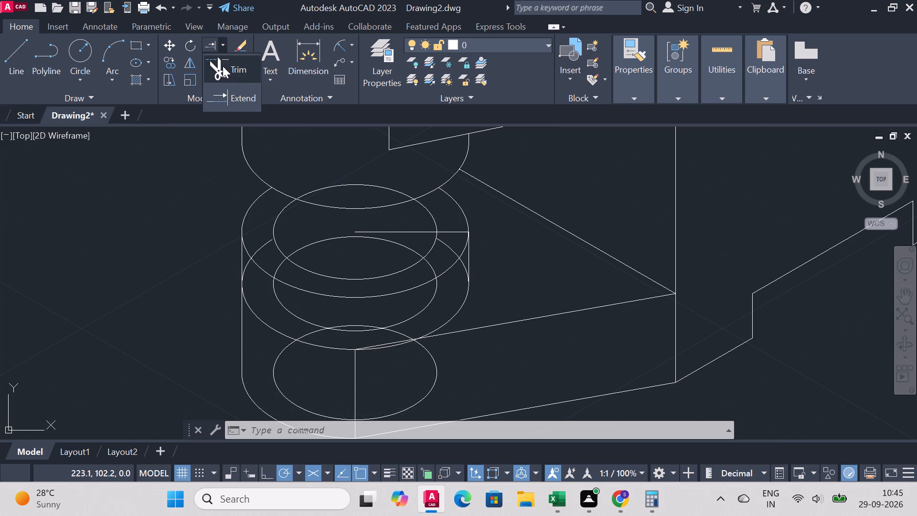
click(223, 66)
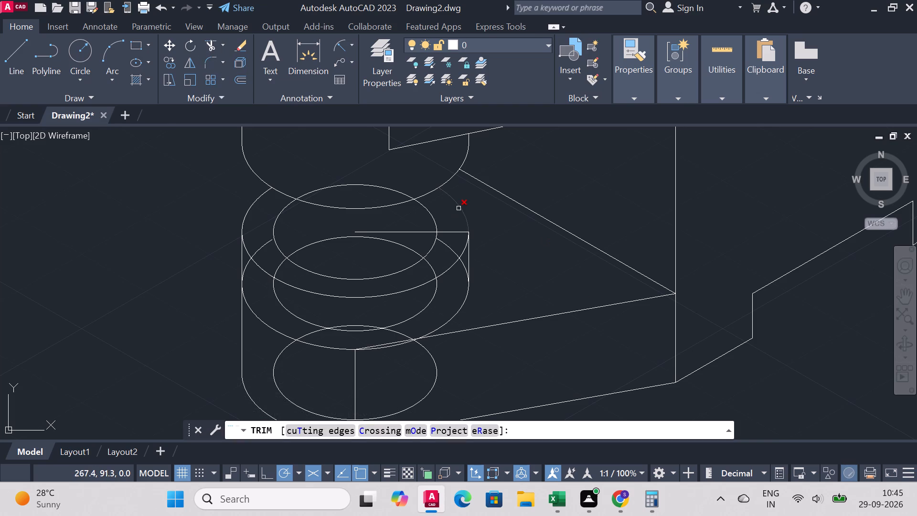
click(466, 271)
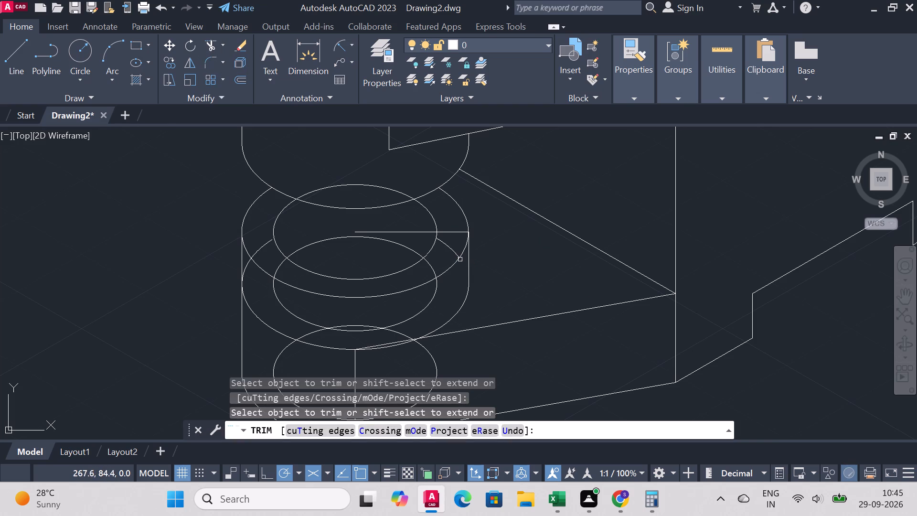
click(454, 250)
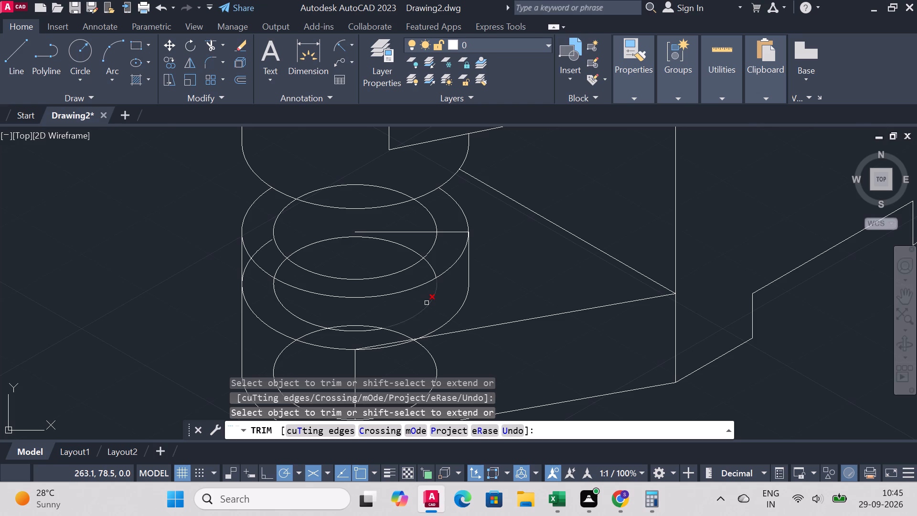
Trim the copied hole ellipse's lower right arc and remove every segment of the bottommost hole ellipse.
click(427, 303)
scroll(404, 325, down, 1)
scroll(371, 336, up, 1)
scroll(432, 287, down, 1)
scroll(431, 352, up, 1)
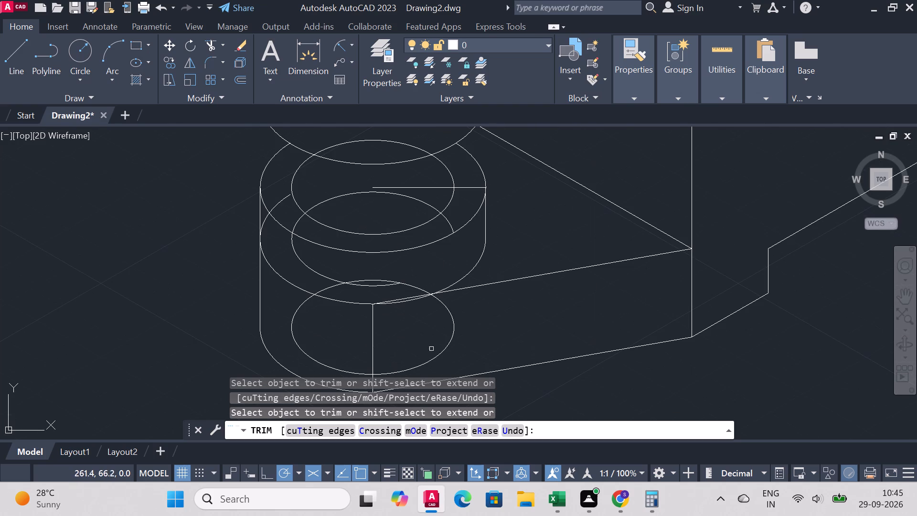
click(441, 352)
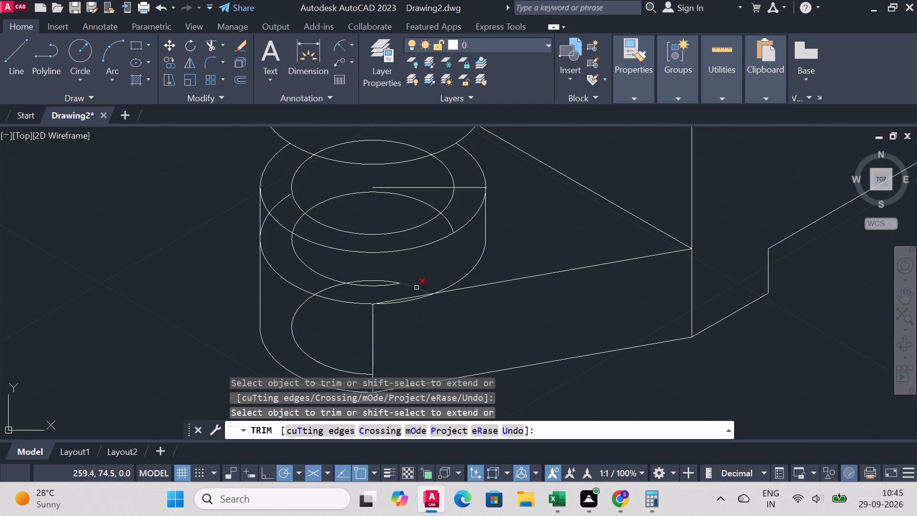
click(416, 288)
click(381, 279)
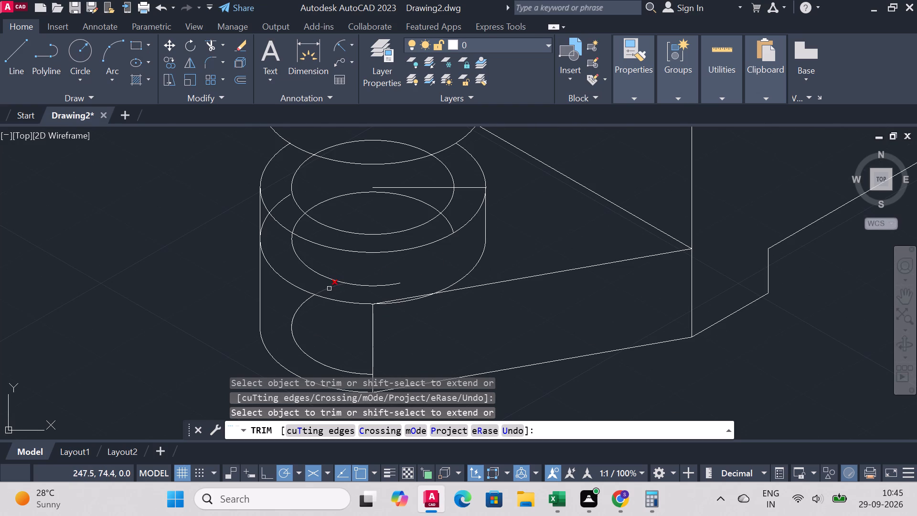
click(330, 289)
click(293, 312)
Trim the part of the copied outer arc that falls below the lug's sloping upper edge, including the small leftover.
scroll(418, 305, up, 1)
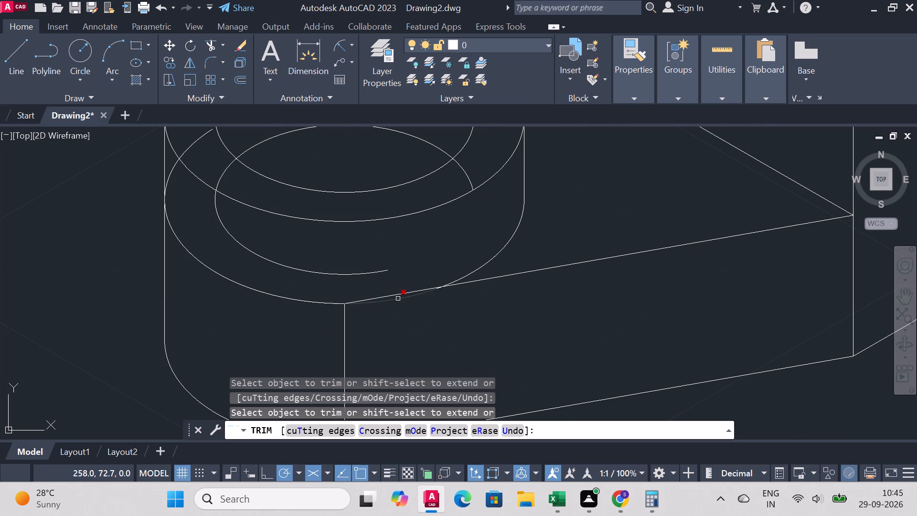
click(398, 299)
scroll(449, 282, up, 3)
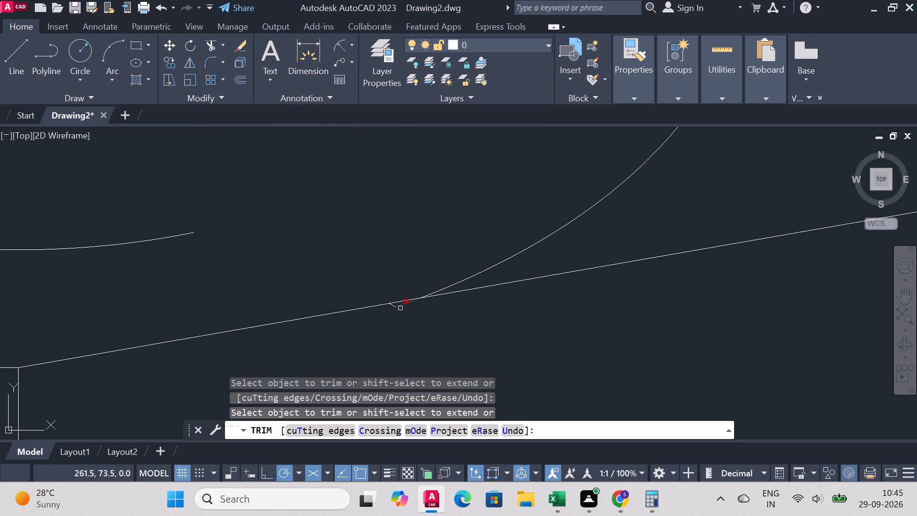
click(400, 308)
click(396, 309)
Trim the copied hole ellipse's lower arc and the copied outer ellipse's left-hand arcs, including the lower one down to the lug's corner.
scroll(416, 288, down, 4)
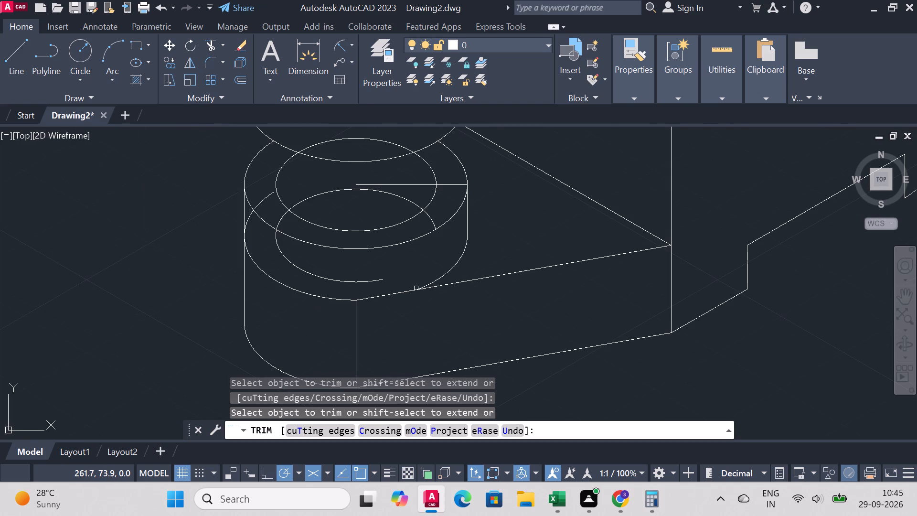
click(360, 281)
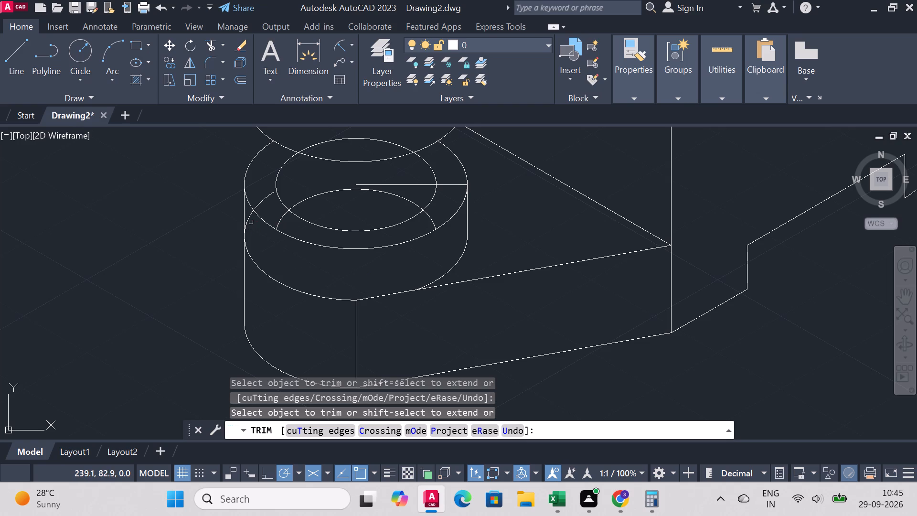
click(250, 218)
click(262, 203)
click(280, 288)
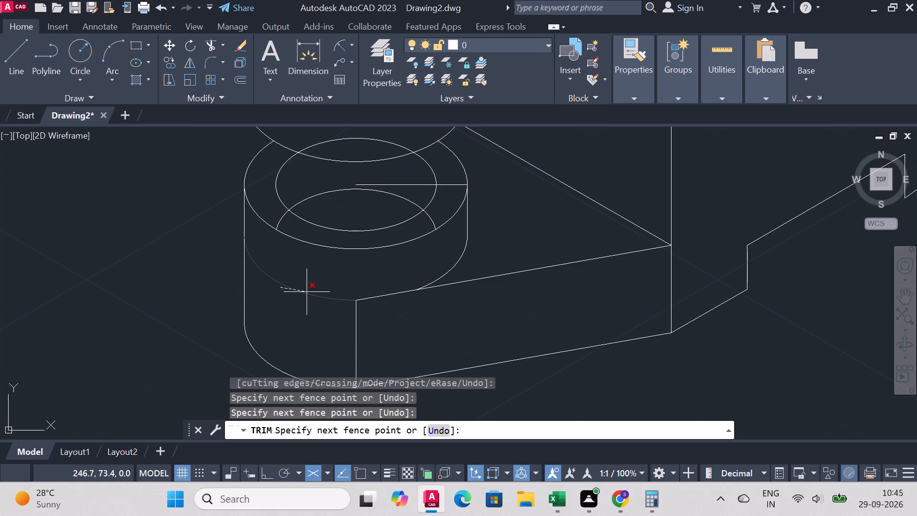
click(319, 299)
drag(320, 291, 320, 296)
click(317, 298)
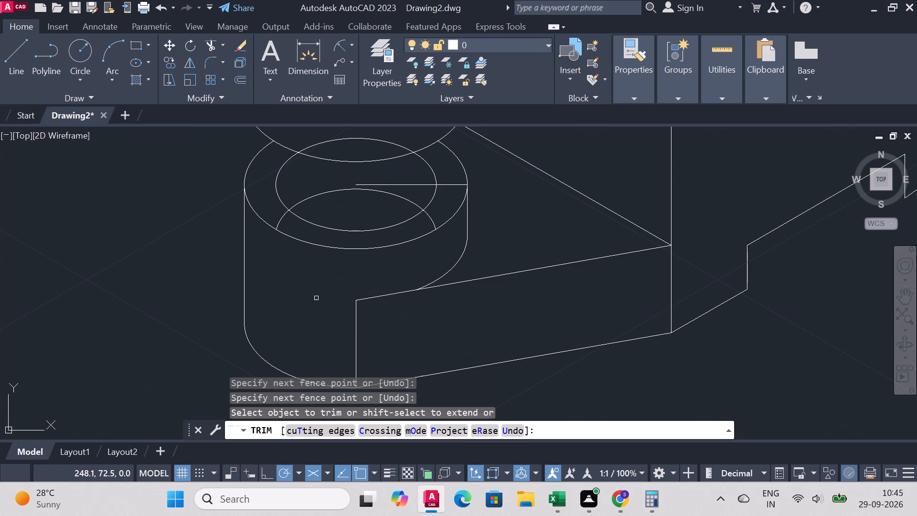
Trim the remaining arc pieces of the copied hole ellipse inside the lower boss's top face.
scroll(396, 262, down, 1)
scroll(411, 205, up, 2)
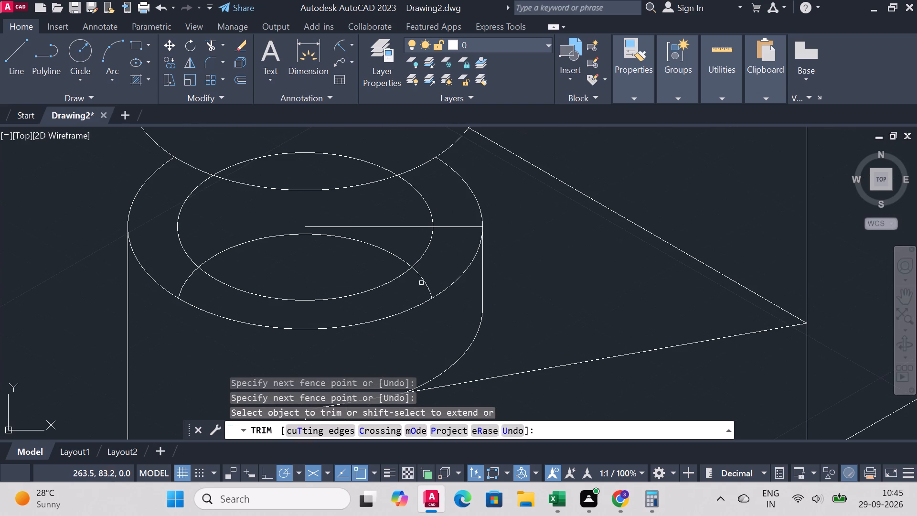
click(425, 281)
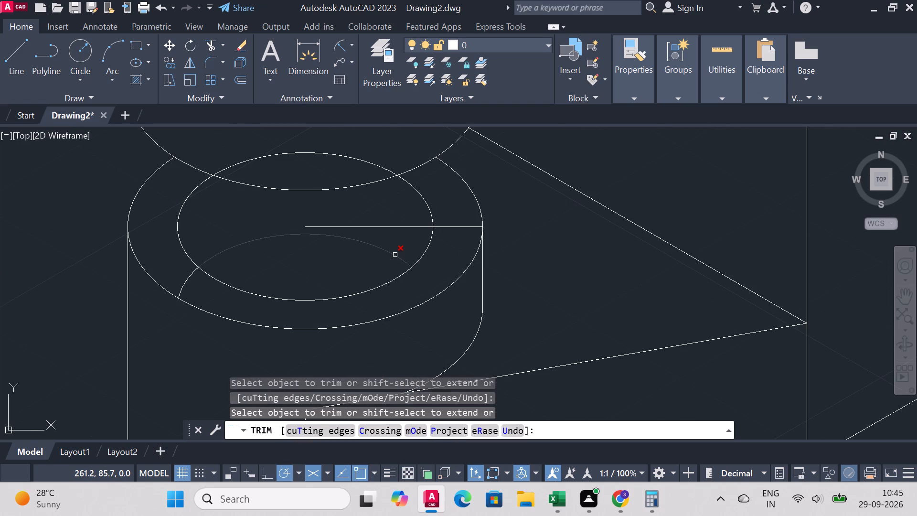
click(395, 255)
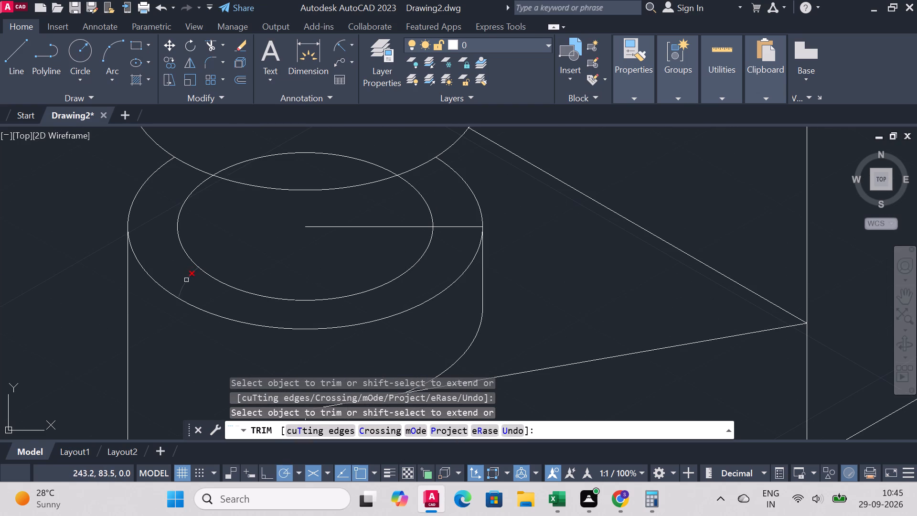
click(186, 280)
scroll(347, 260, down, 3)
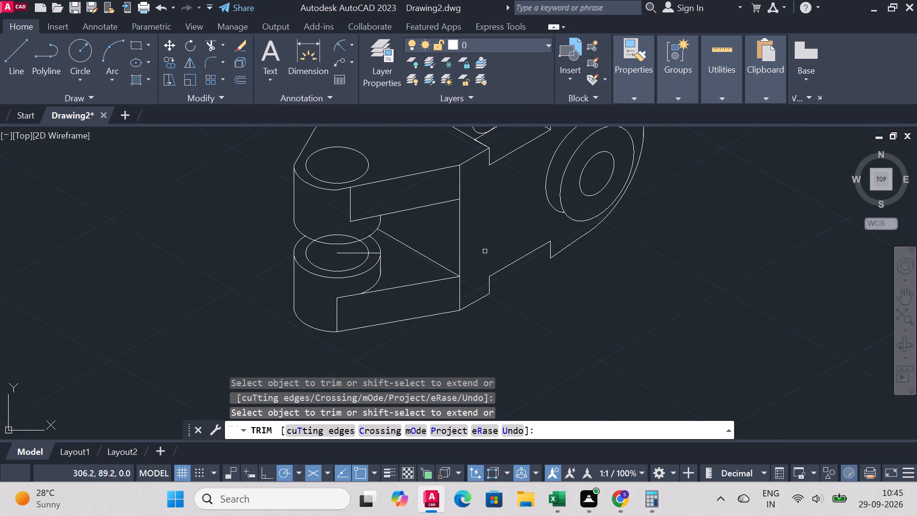
Remove both parts of the horizontal construction line running from the lower boss's top ellipse centre to its outer edge.
scroll(376, 246, up, 2)
click(294, 266)
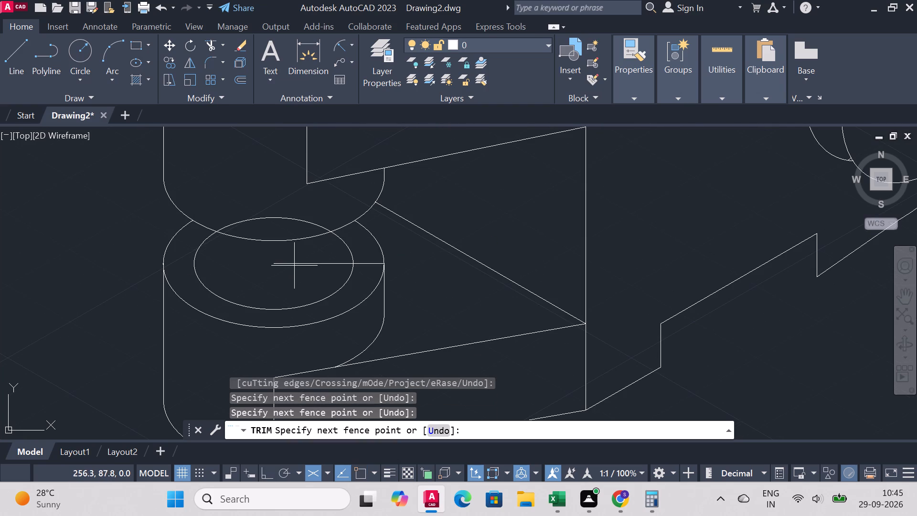
click(296, 262)
click(360, 264)
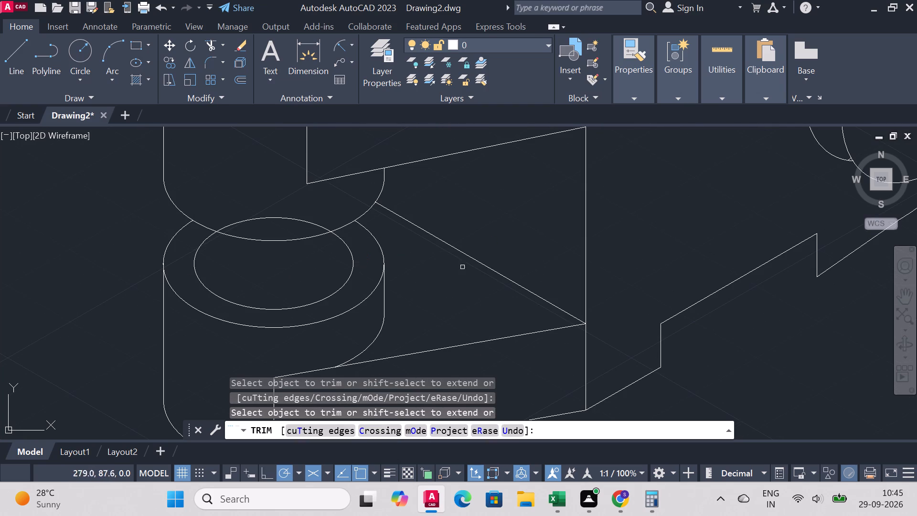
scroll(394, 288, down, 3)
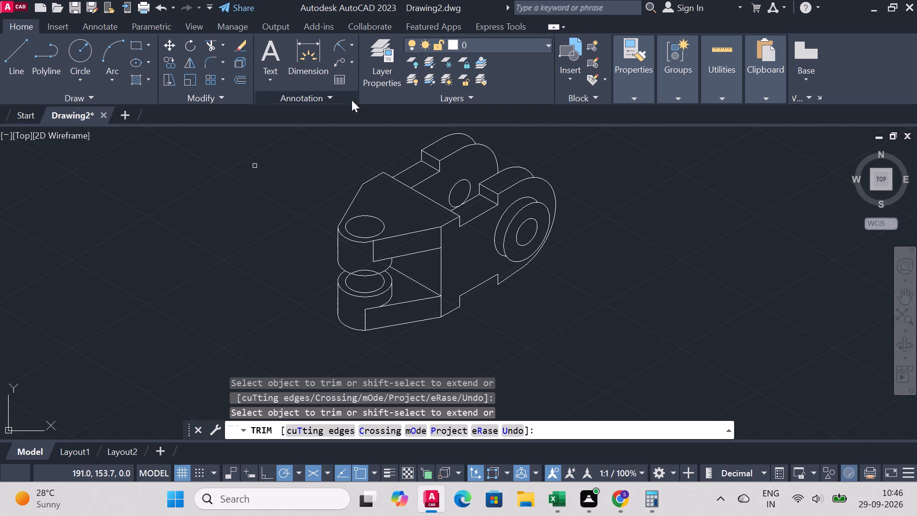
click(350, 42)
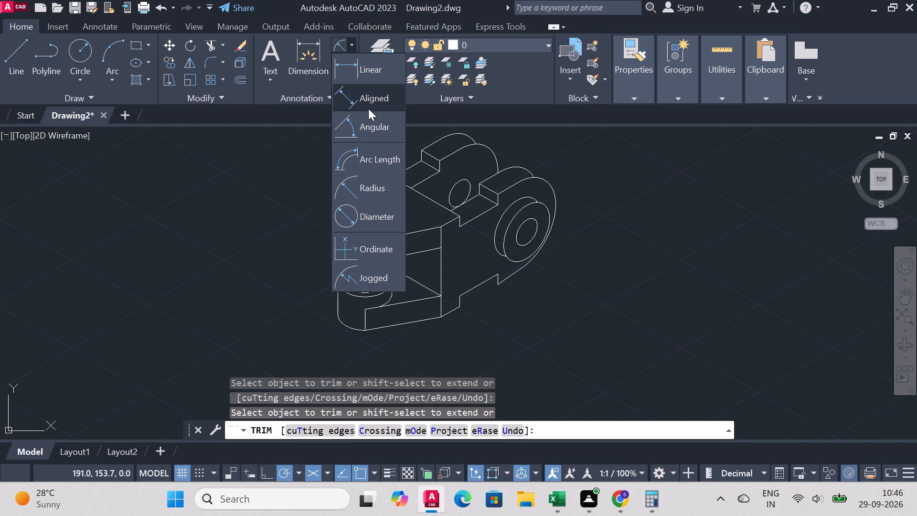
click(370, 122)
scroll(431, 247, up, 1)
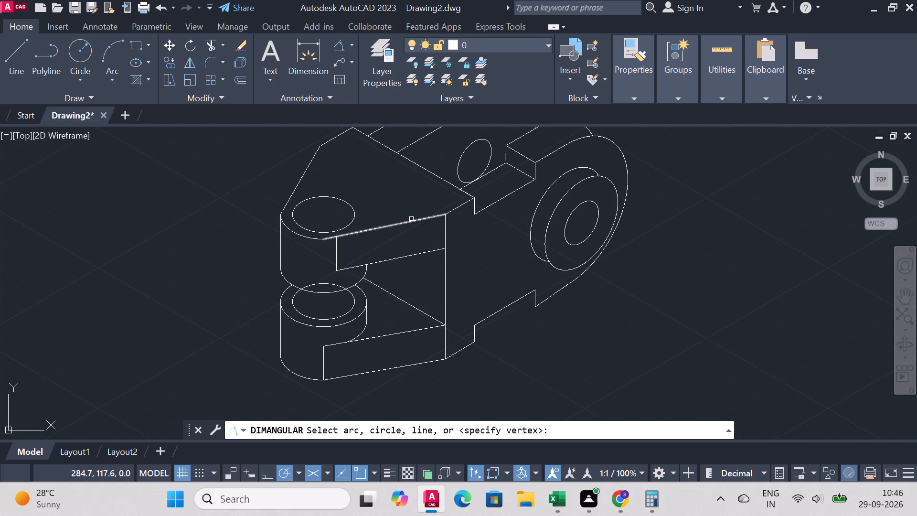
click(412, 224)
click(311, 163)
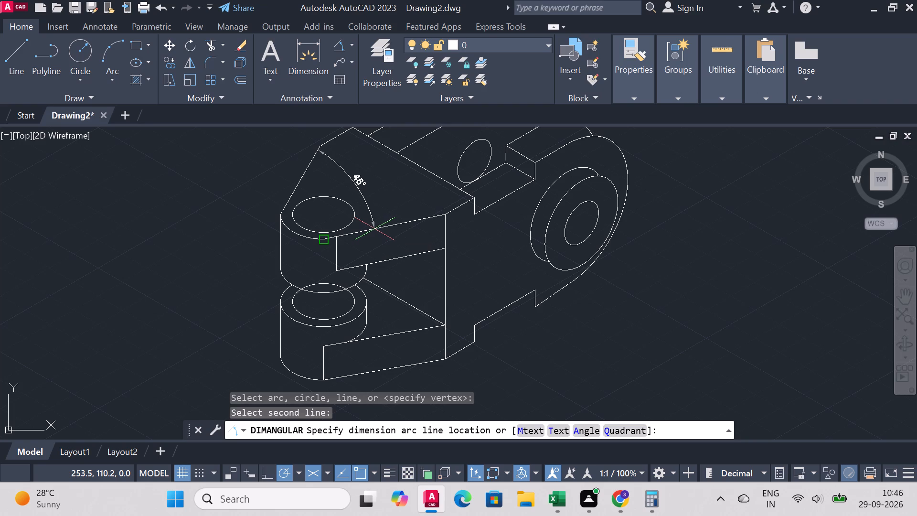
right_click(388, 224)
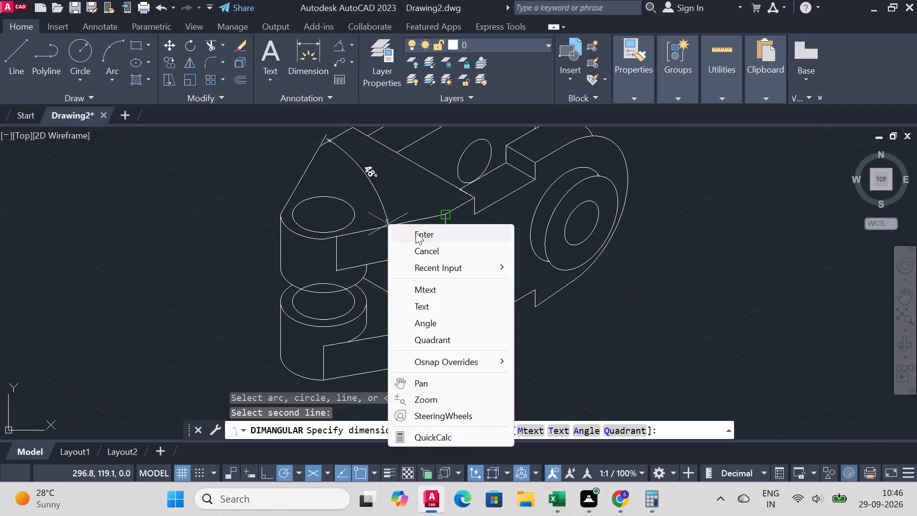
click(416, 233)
Add an angular dimension between the tapered extension's two converging top edges, placing its arc across the top face.
right_click(223, 175)
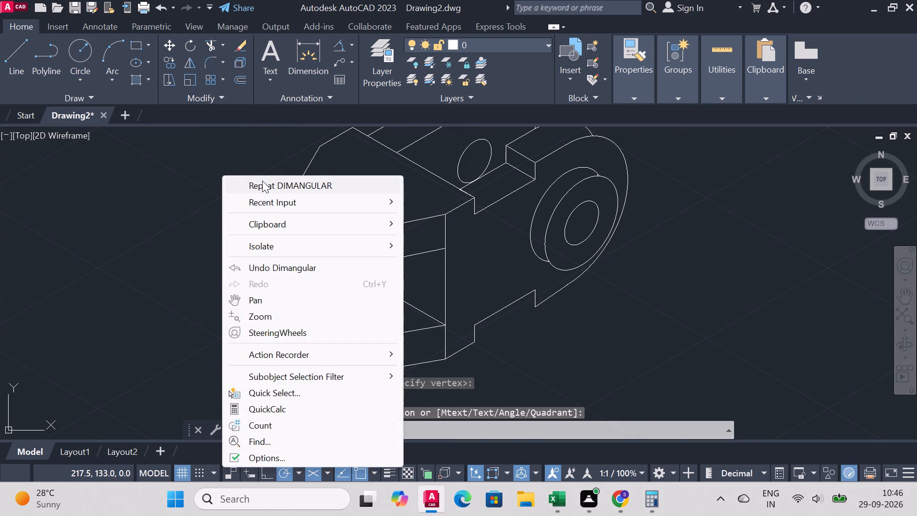
click(262, 181)
click(296, 178)
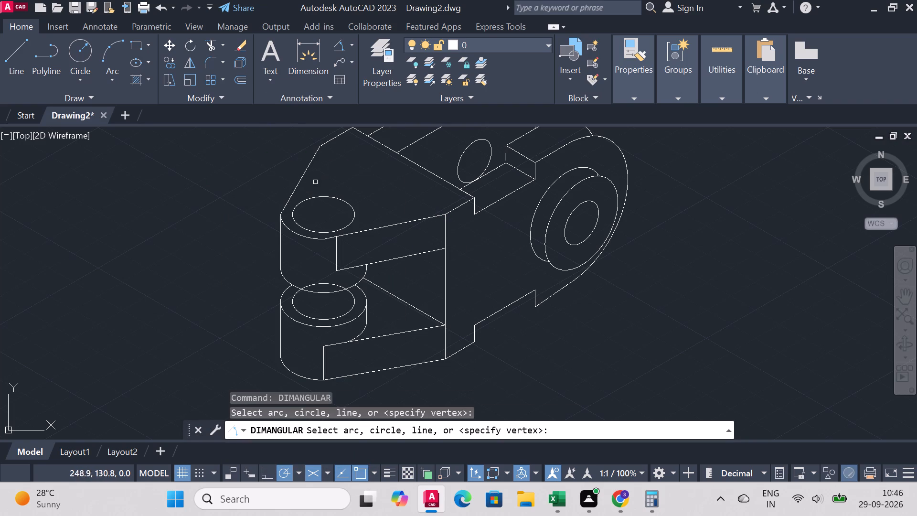
click(301, 181)
click(418, 220)
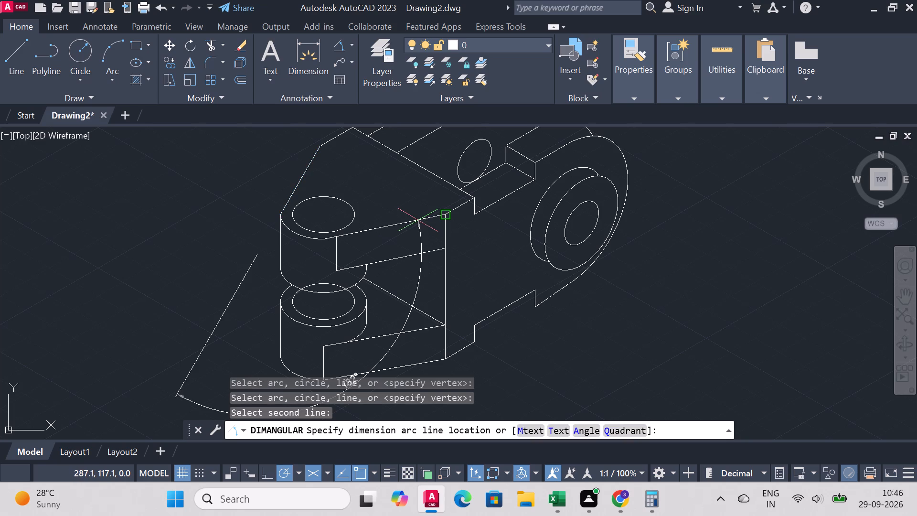
click(362, 184)
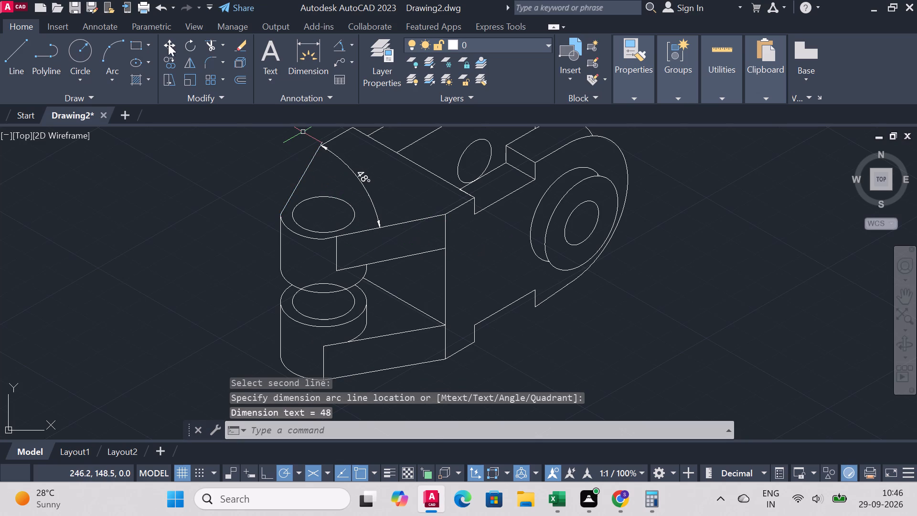
Dimension the long top edge where the tapered extension meets the block, and the block's full vertical front corner edge.
click(305, 43)
click(414, 161)
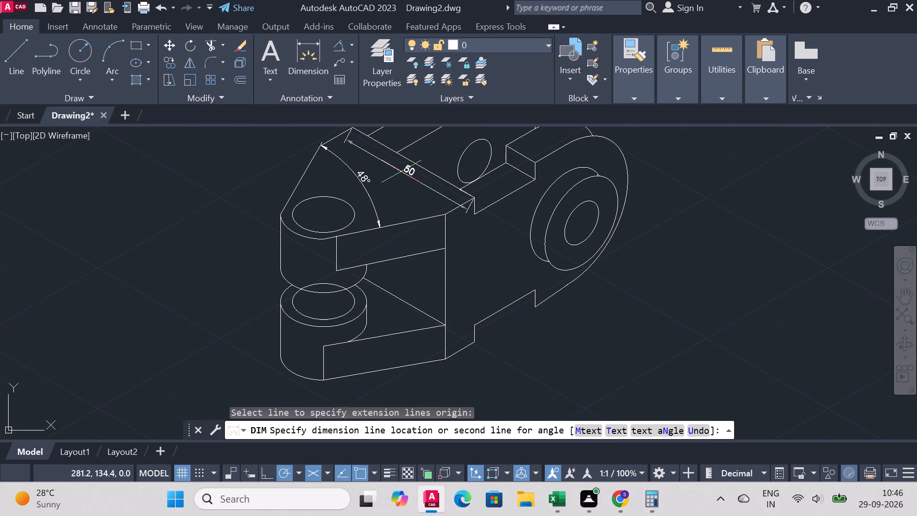
click(401, 172)
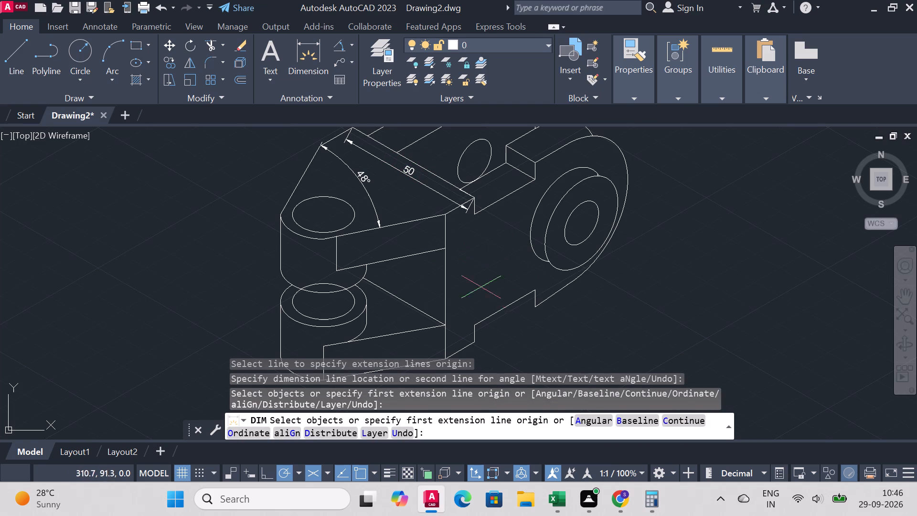
scroll(471, 265, down, 1)
scroll(473, 293, up, 1)
click(440, 264)
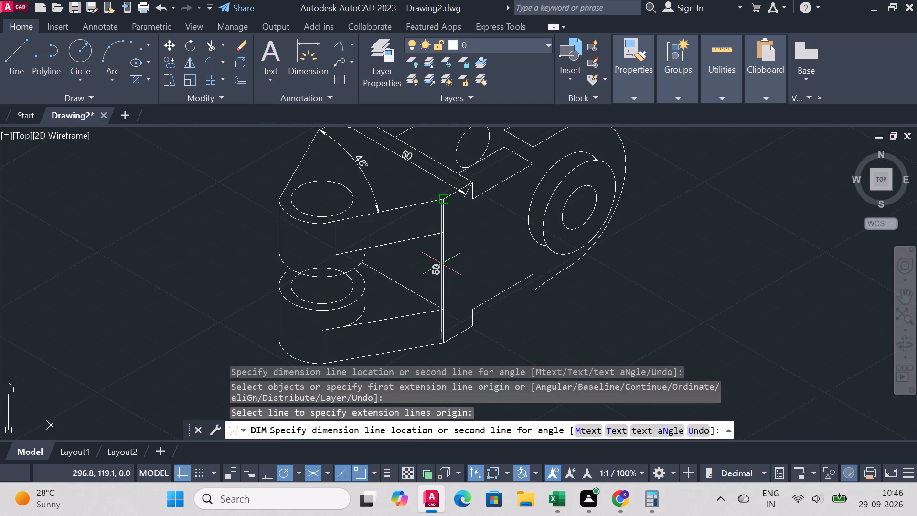
click(456, 260)
Dimension the block's bottom notch: both short vertical sides and the sloping edge between them.
scroll(495, 317, up, 2)
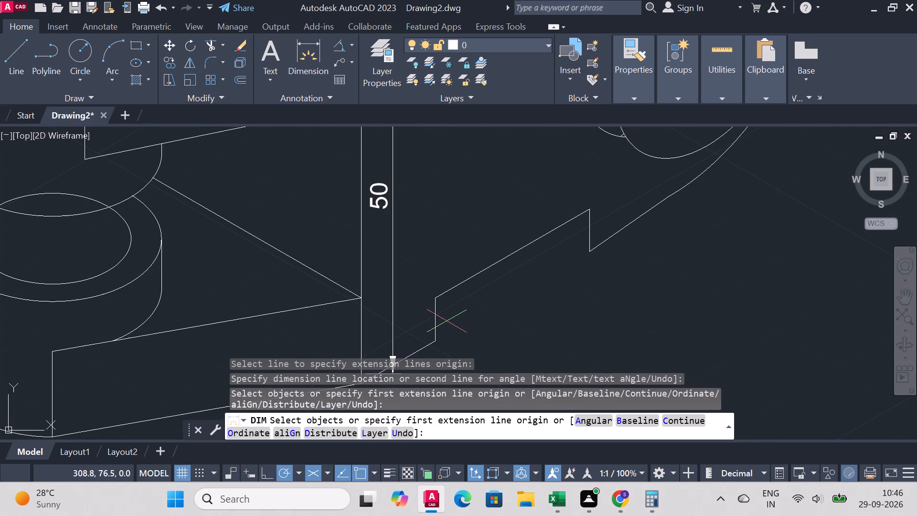
click(434, 319)
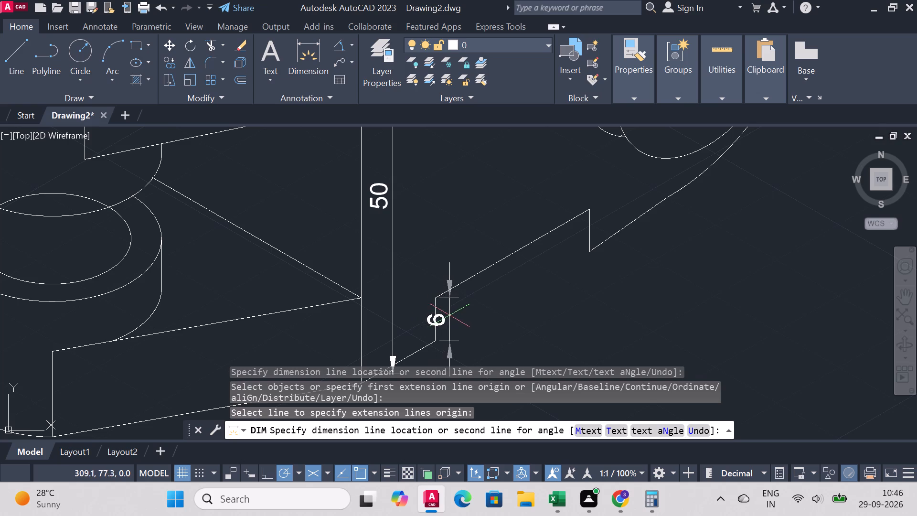
click(449, 315)
click(522, 249)
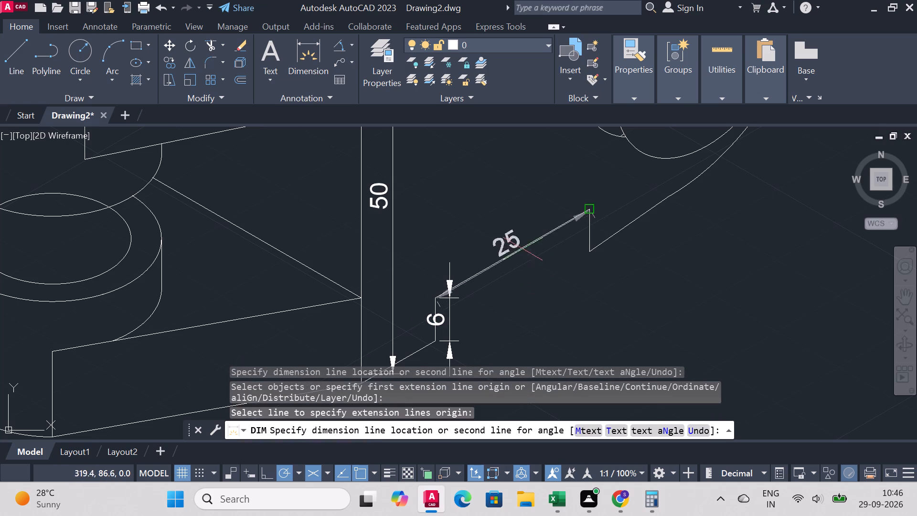
click(517, 322)
click(591, 235)
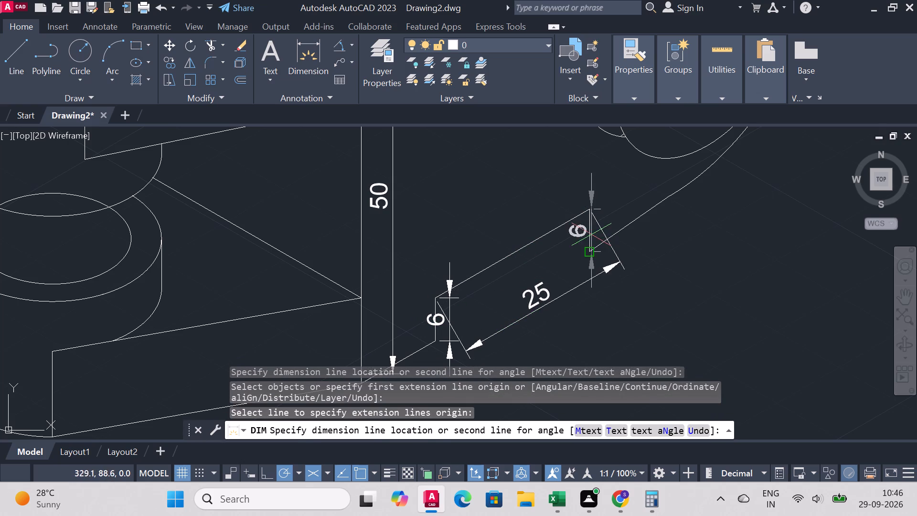
click(571, 251)
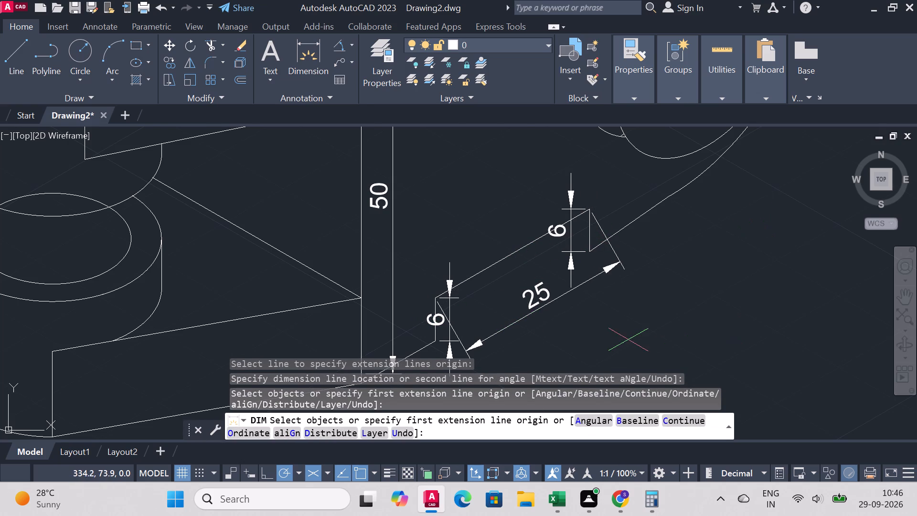
Draw a vertical line from the centre of the round boss's front face up to its outer ellipse.
scroll(628, 340, down, 1)
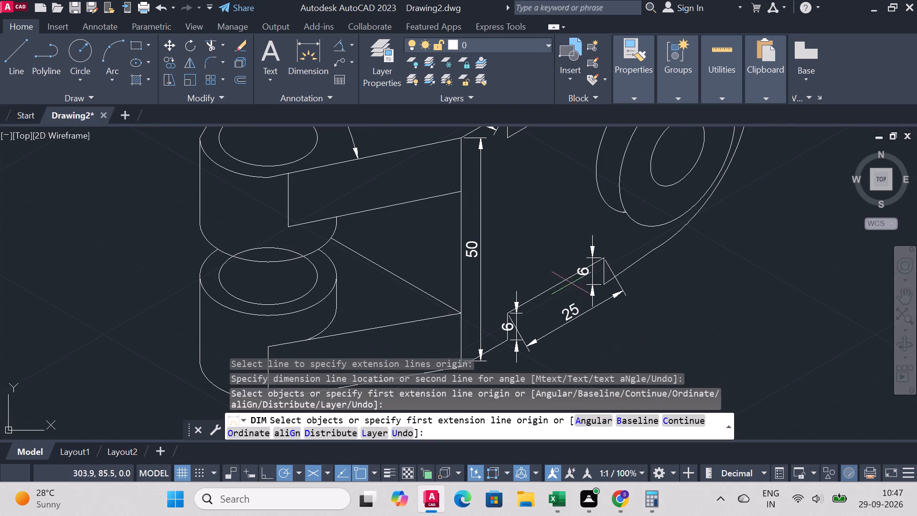
scroll(832, 244, down, 3)
scroll(829, 183, up, 3)
scroll(771, 295, down, 3)
scroll(772, 350, up, 3)
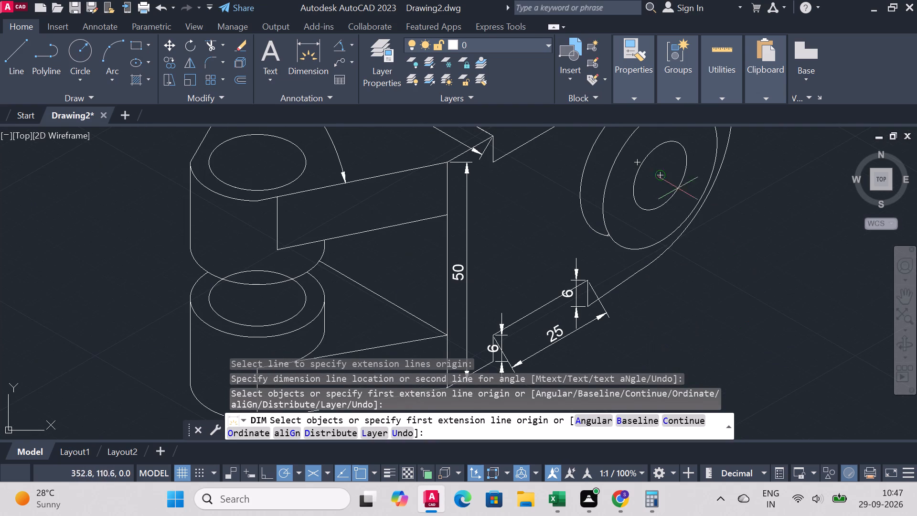
scroll(696, 279, down, 1)
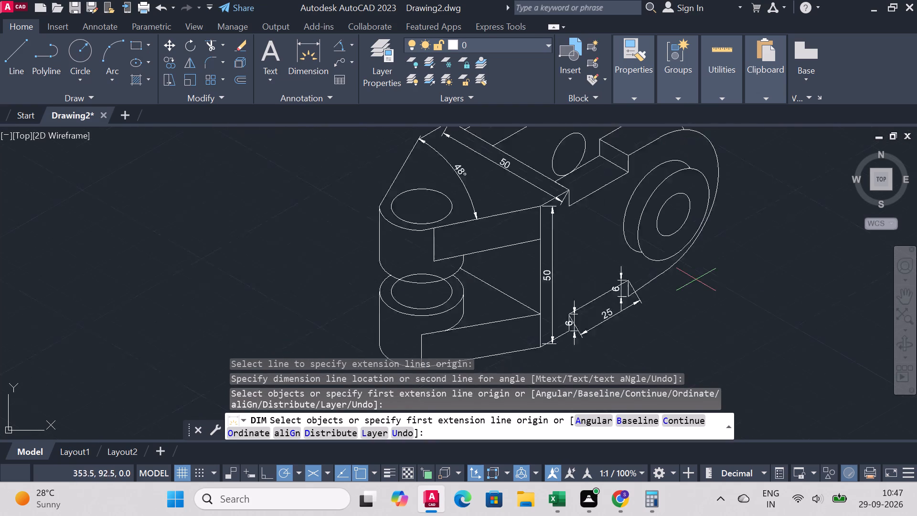
scroll(696, 279, down, 1)
scroll(749, 199, up, 2)
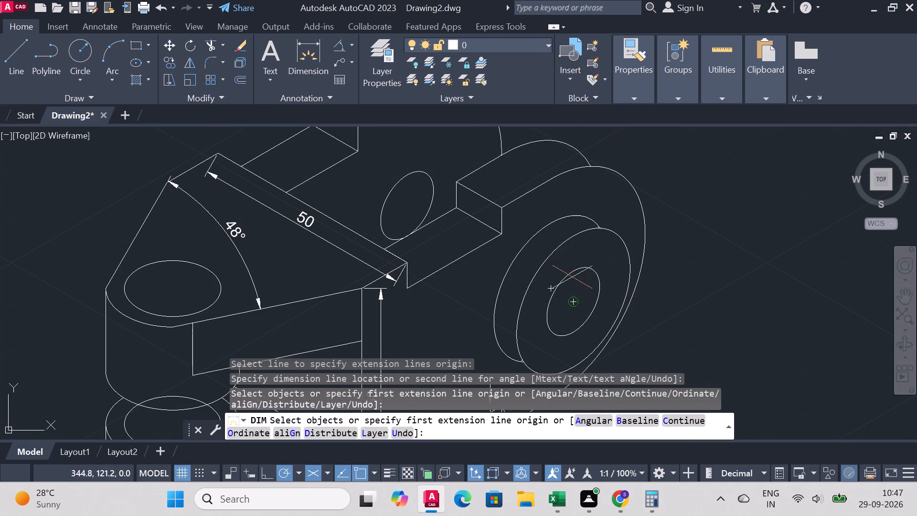
click(9, 64)
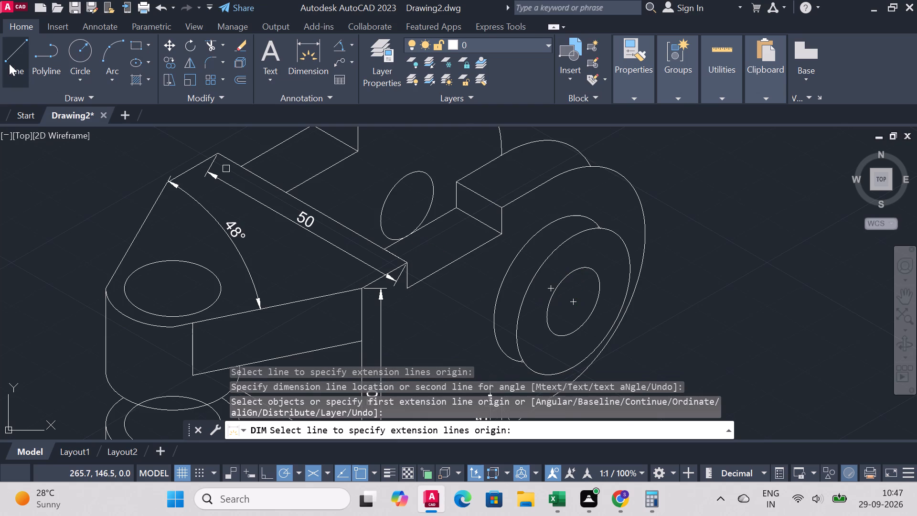
click(575, 300)
click(576, 240)
right_click(574, 241)
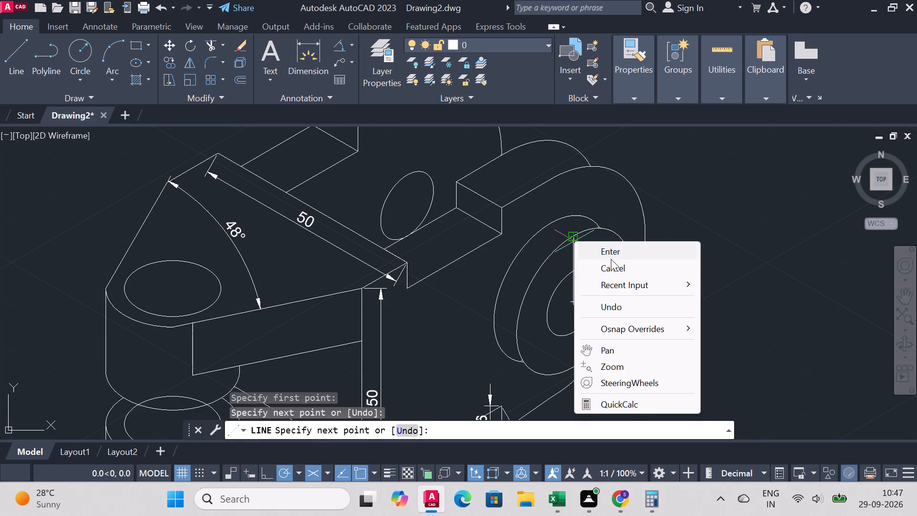
click(628, 254)
Draw a vertical line about 7 mm long from the centre of the boss's front face down to the hole's ellipse.
right_click(628, 254)
click(679, 194)
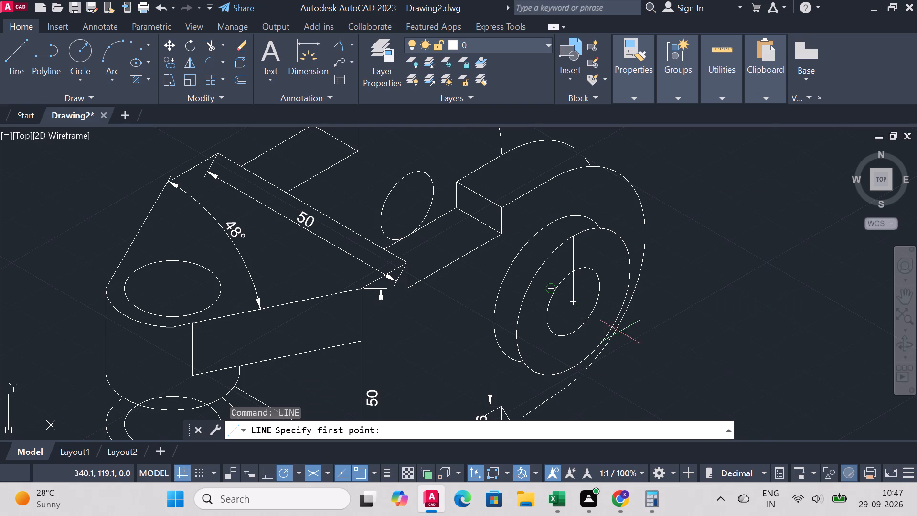
click(574, 302)
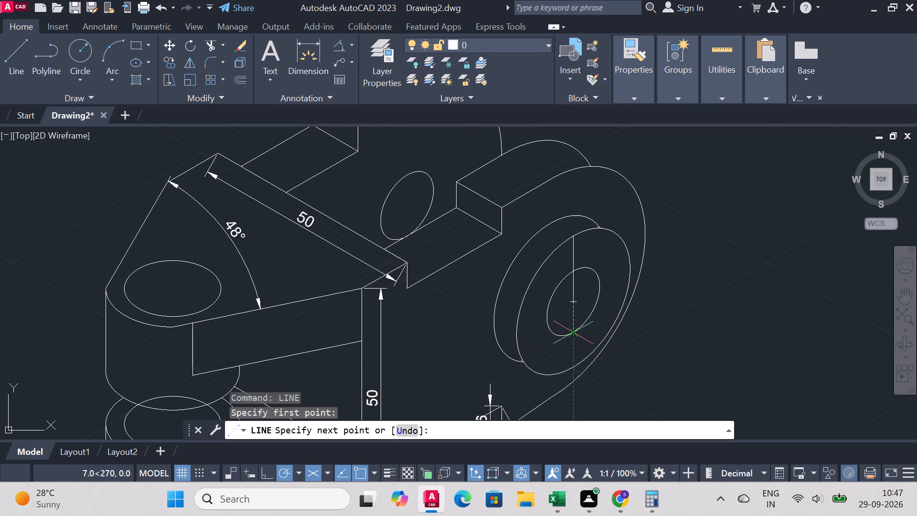
click(572, 334)
right_click(572, 334)
click(607, 176)
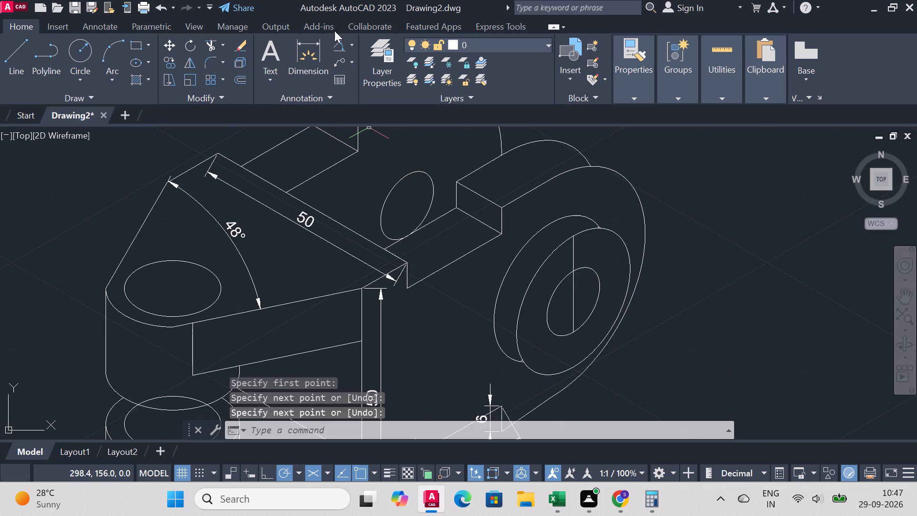
Draw two collinear lines along the 30° isometric axis from the boss centre to opposite sides of the hole's ellipse.
right_click(681, 236)
click(736, 203)
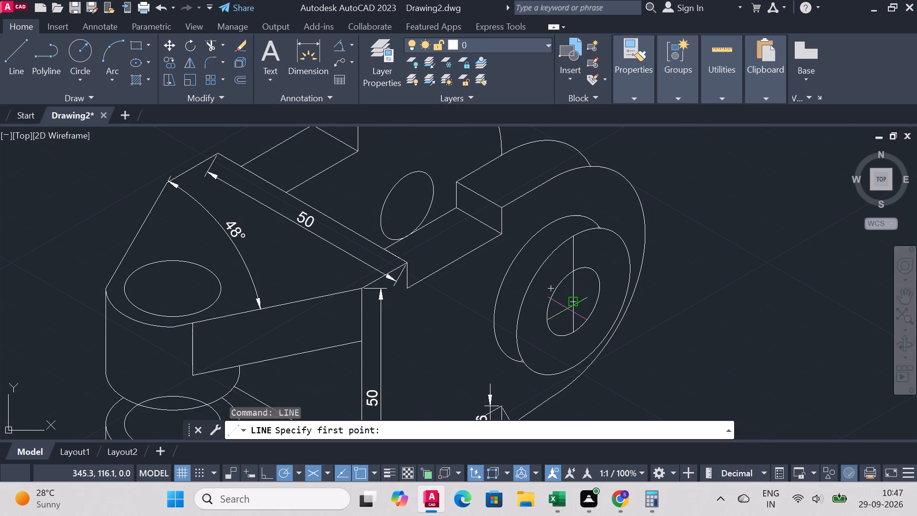
click(574, 300)
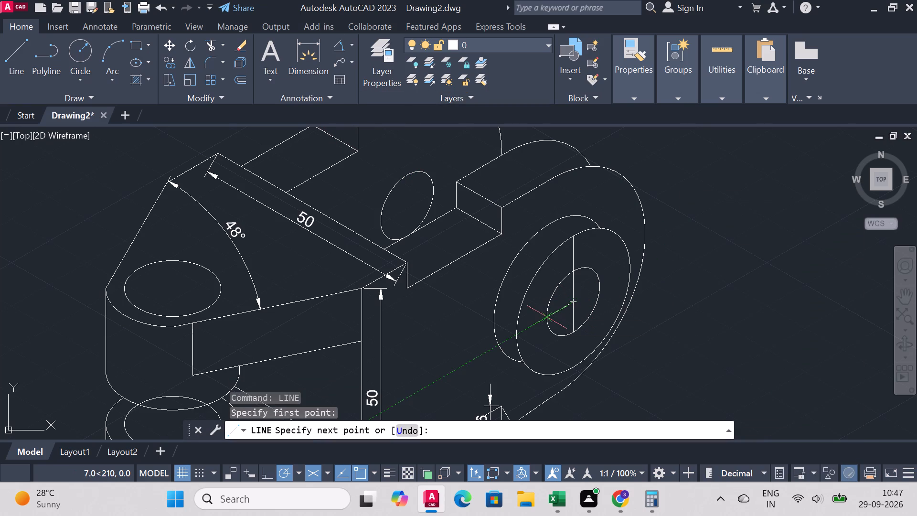
click(543, 318)
right_click(543, 317)
click(570, 161)
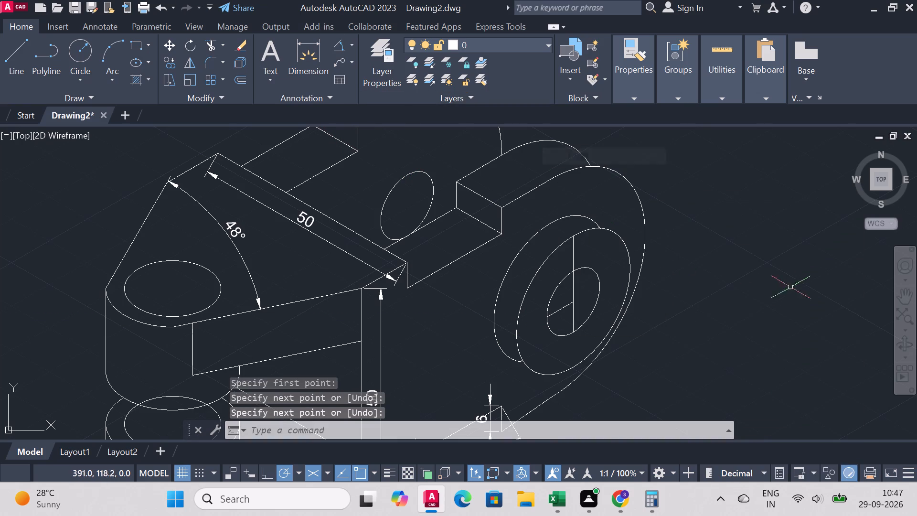
right_click(797, 276)
click(811, 199)
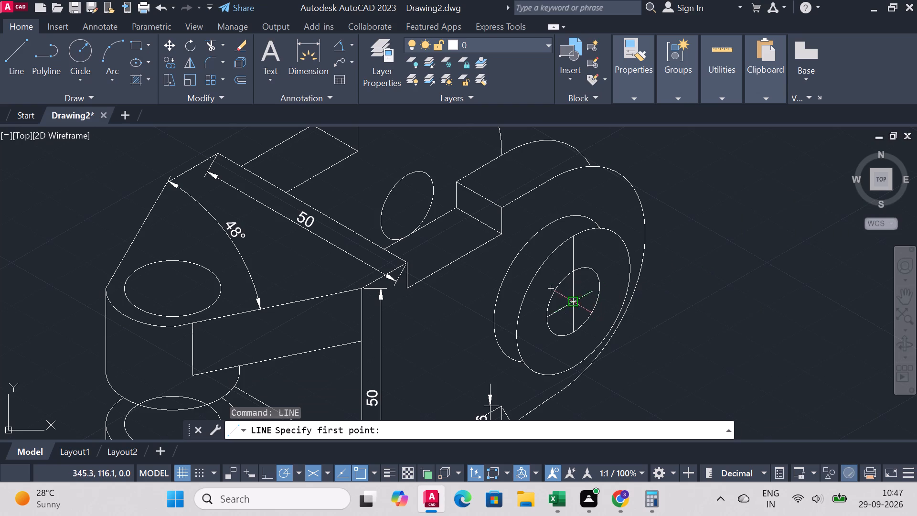
click(574, 300)
click(597, 286)
right_click(591, 287)
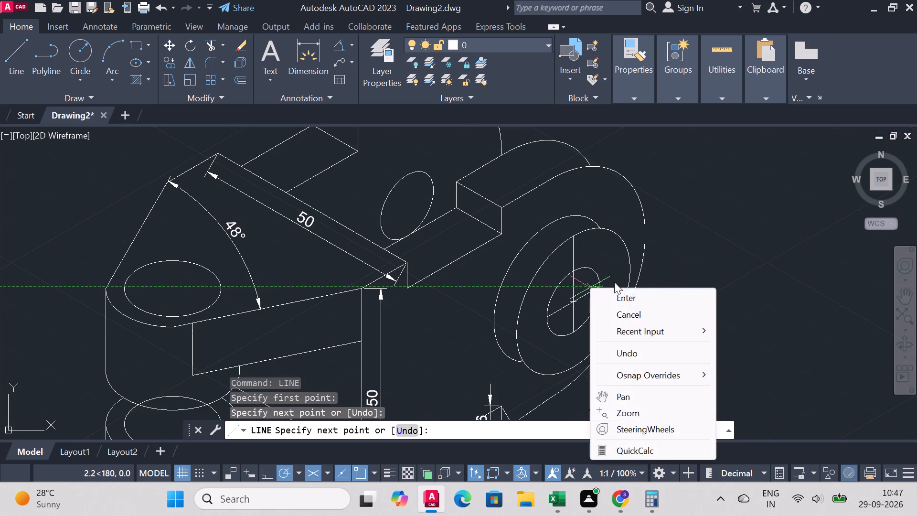
click(624, 295)
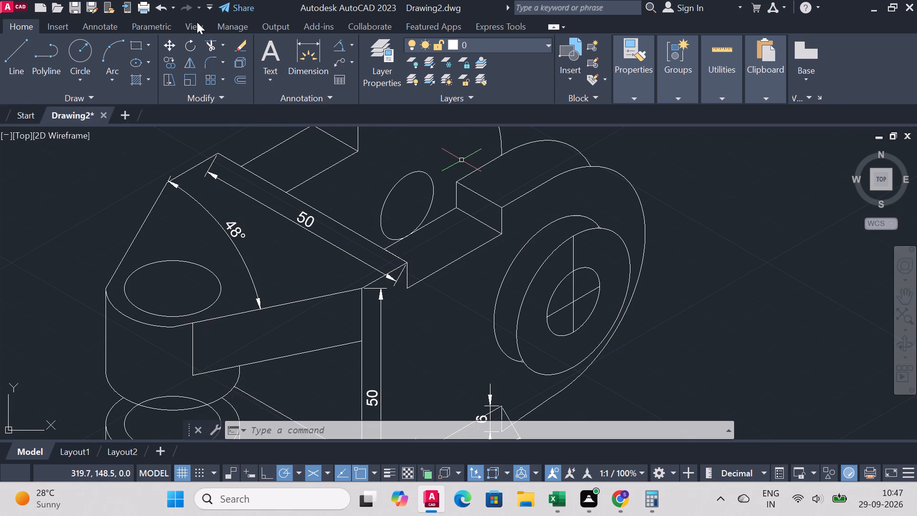
Dimension the boss hole's vertical diameter between its upper and lower crossings with the centre line, placing it outside the plate.
click(301, 48)
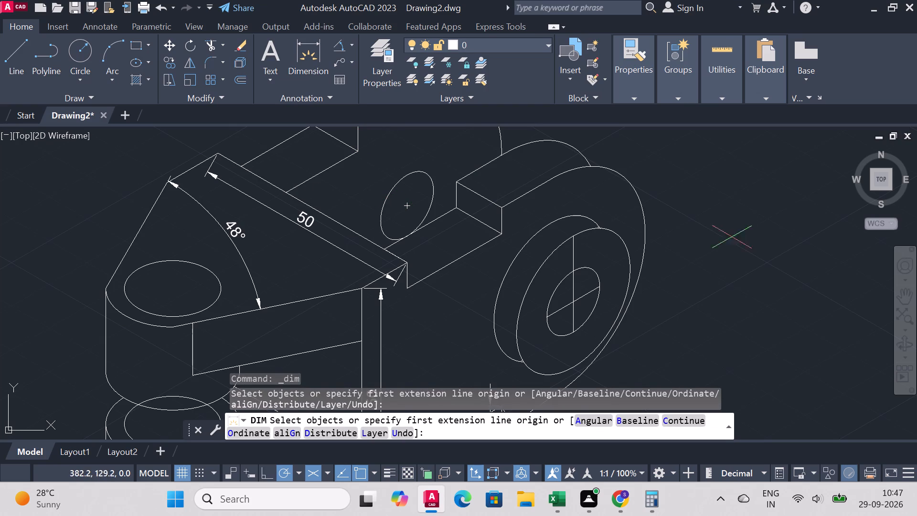
scroll(575, 270, up, 1)
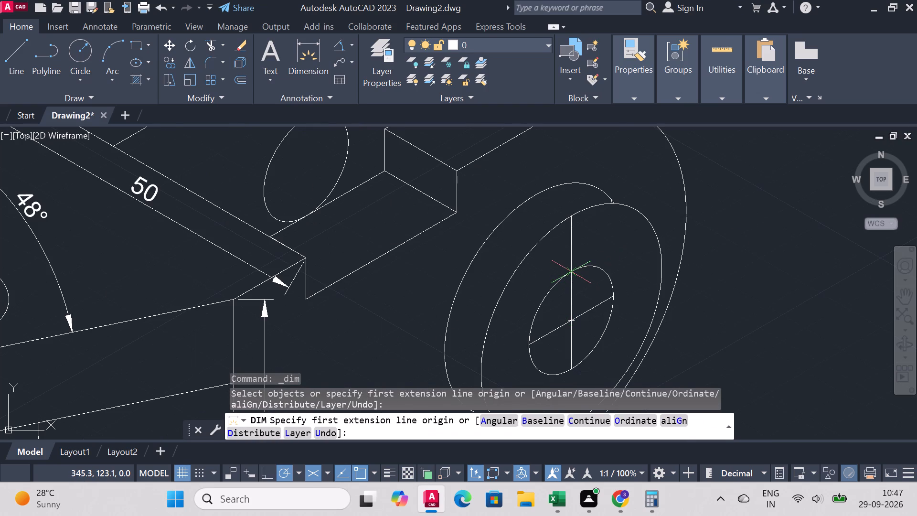
click(571, 275)
scroll(567, 358, down, 1)
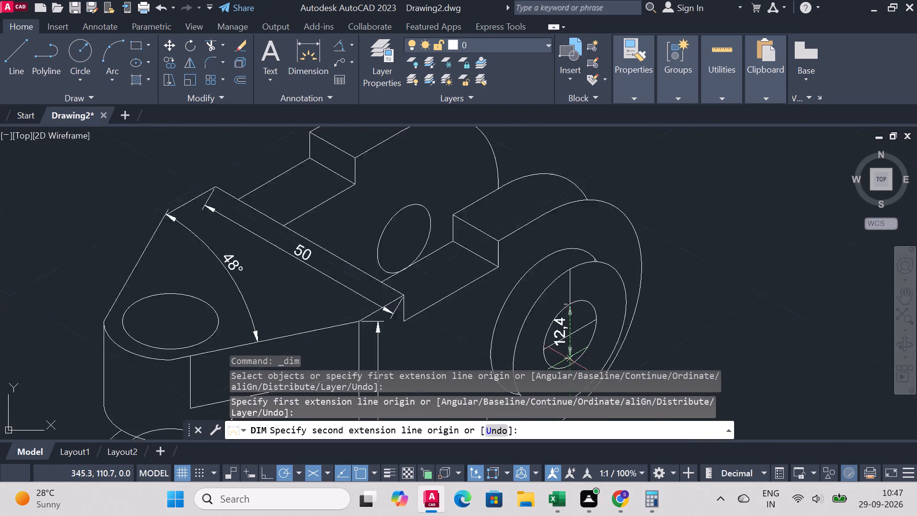
scroll(567, 358, down, 3)
scroll(567, 366, up, 3)
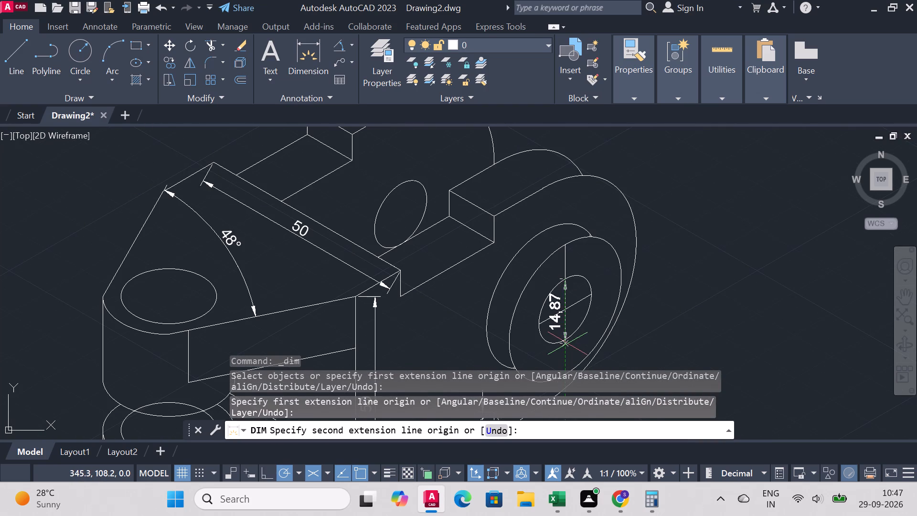
click(567, 341)
click(661, 303)
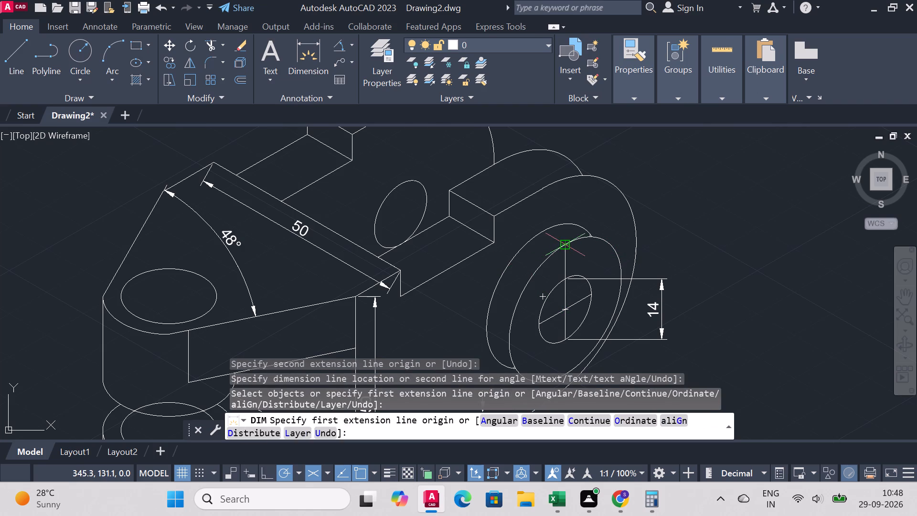
Dimension the vertical radius of the boss and that of the rounded plate behind it, stacking both outward beyond the hole's diameter dimension.
click(566, 244)
click(566, 311)
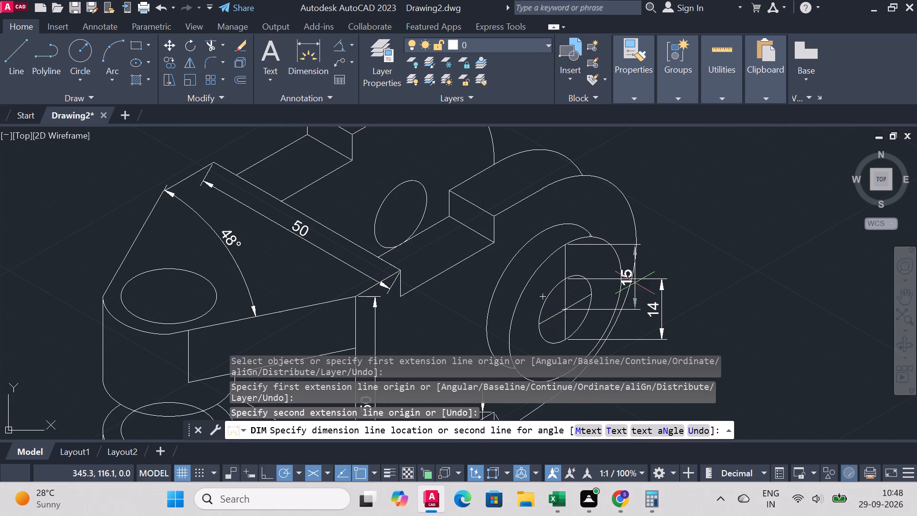
click(690, 268)
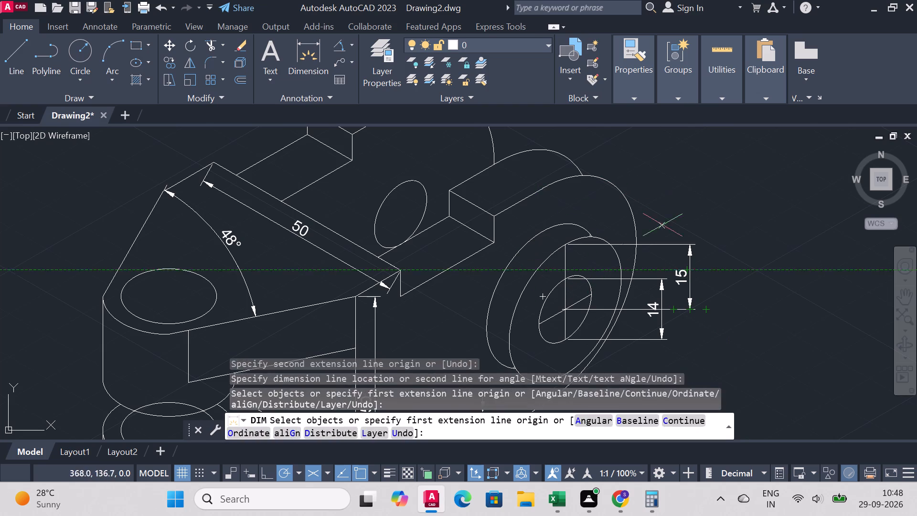
click(540, 294)
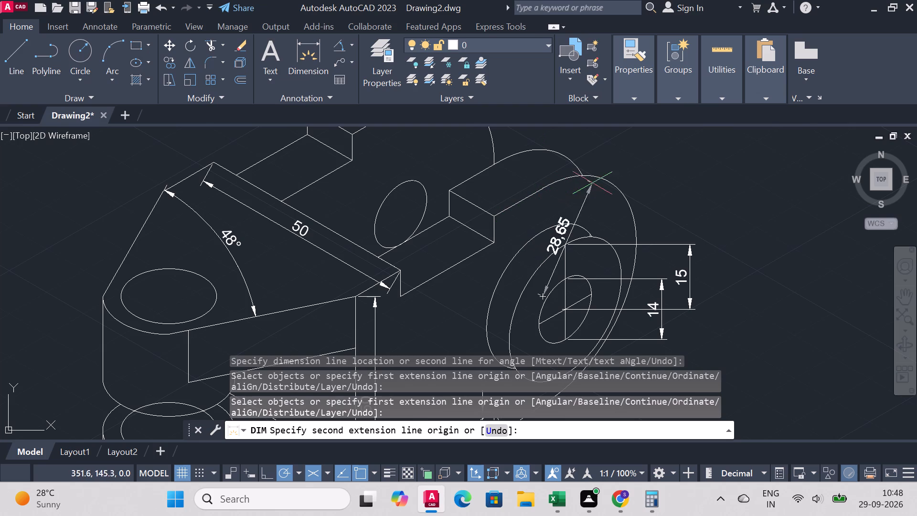
click(542, 184)
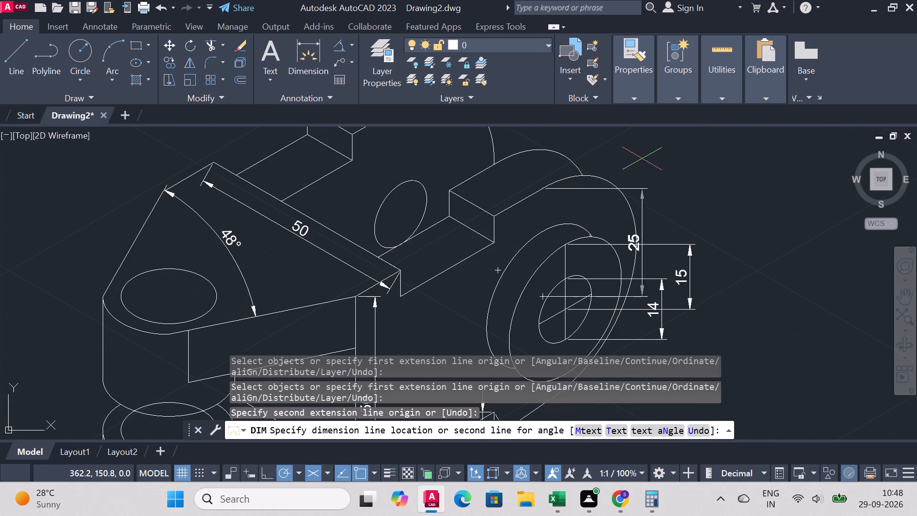
click(703, 157)
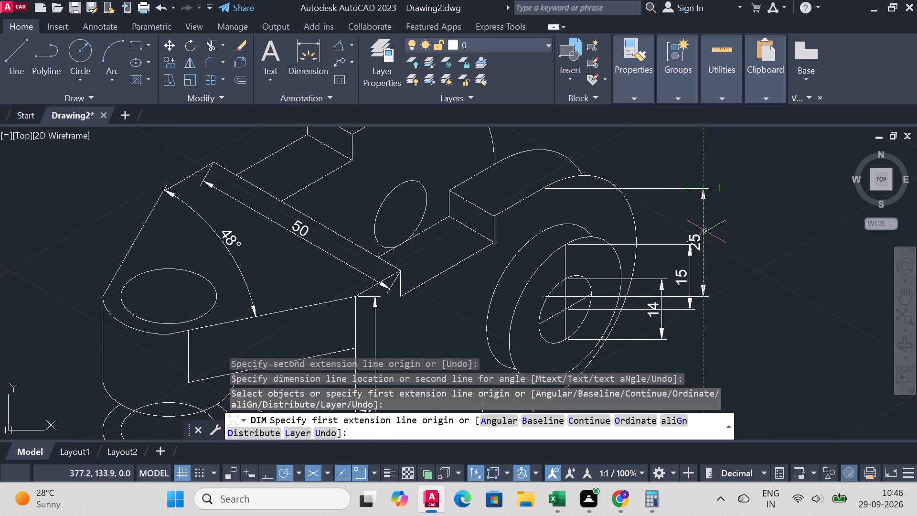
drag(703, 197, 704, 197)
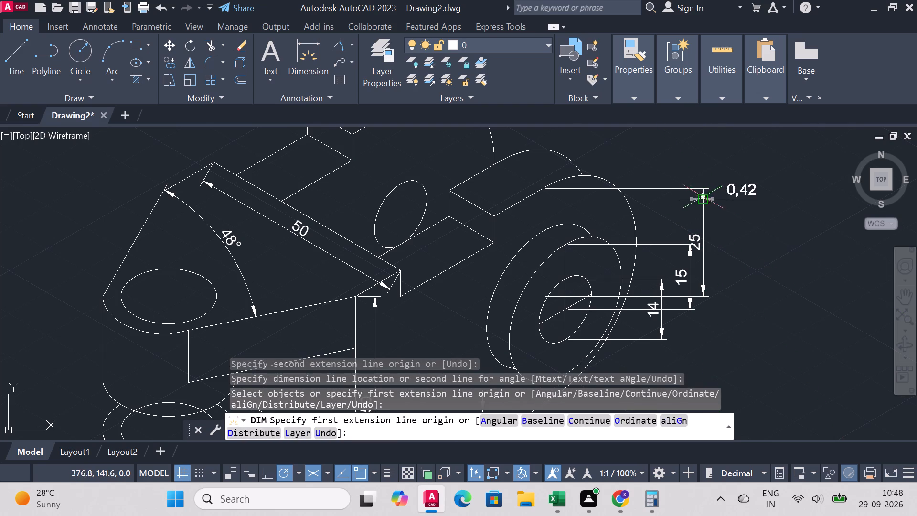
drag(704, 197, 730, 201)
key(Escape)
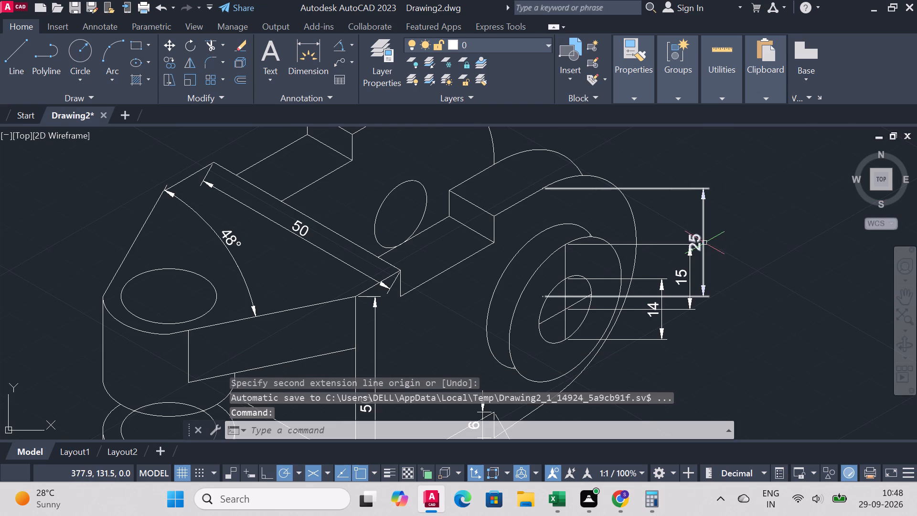
Move the rounded plate's vertical radius dimension farther out so its text clears the boss radius dimension.
drag(704, 243, 725, 239)
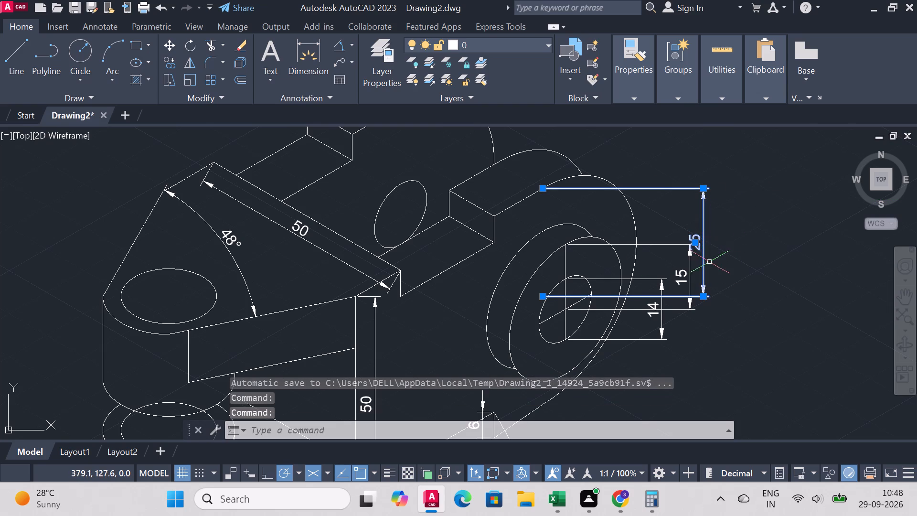
drag(701, 245, 747, 235)
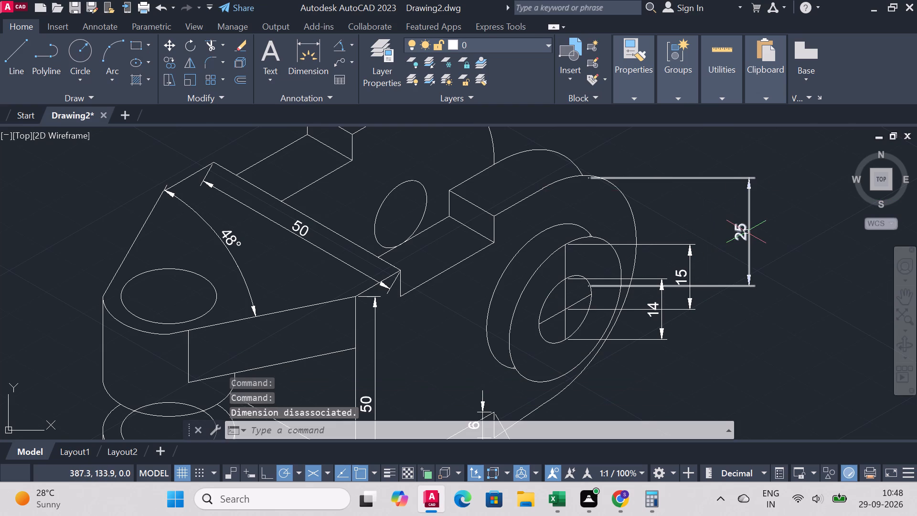
drag(746, 232, 712, 237)
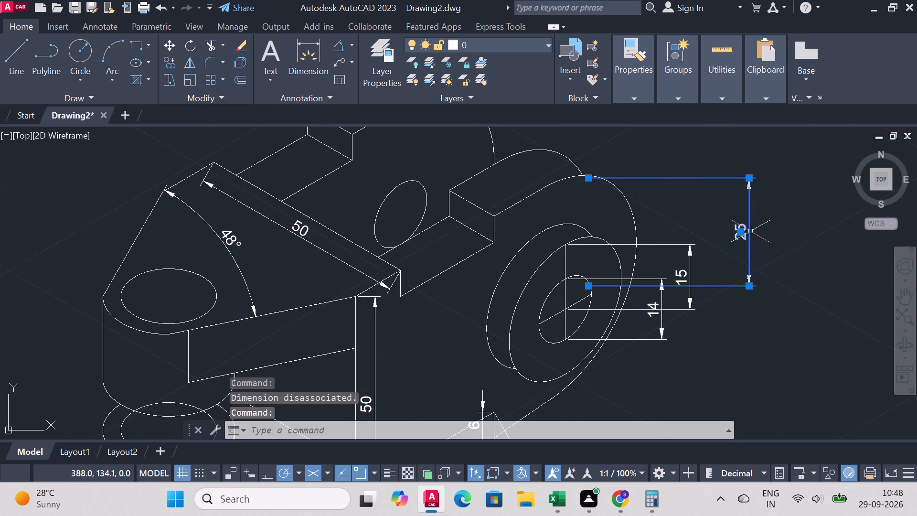
drag(741, 233, 724, 236)
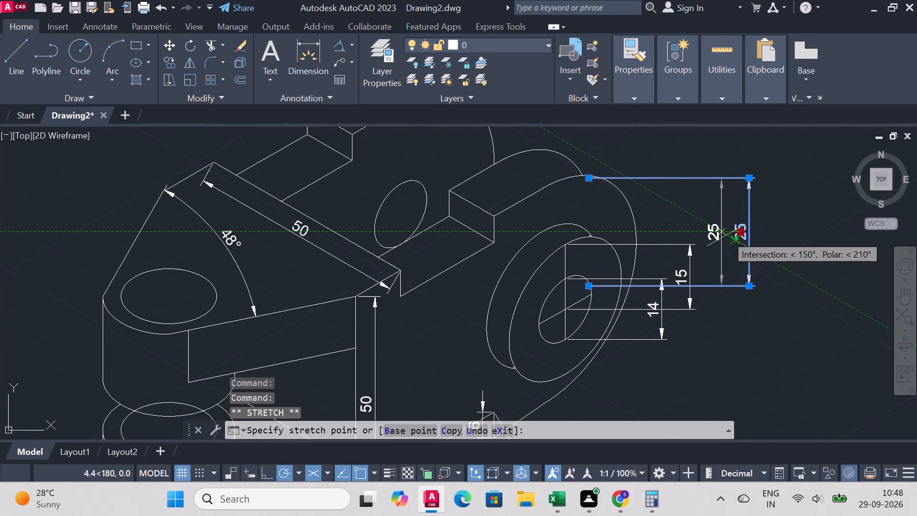
drag(724, 236, 716, 238)
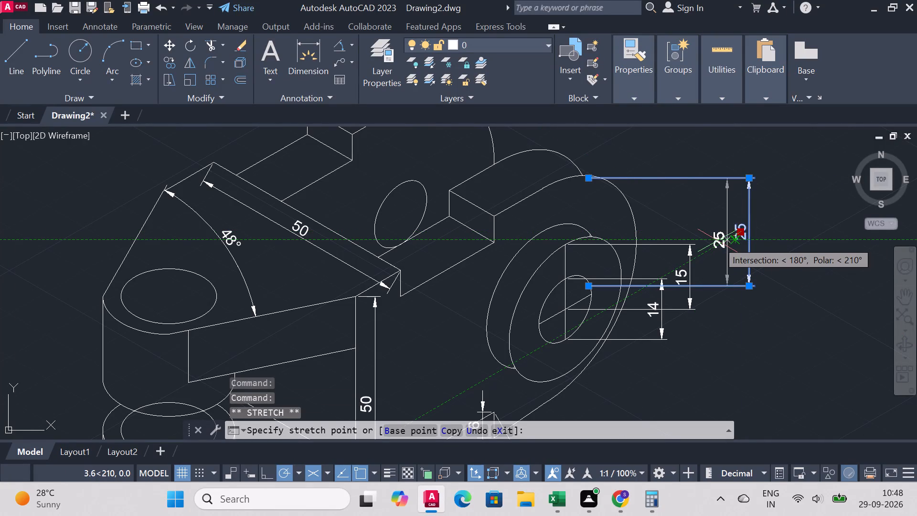
click(714, 236)
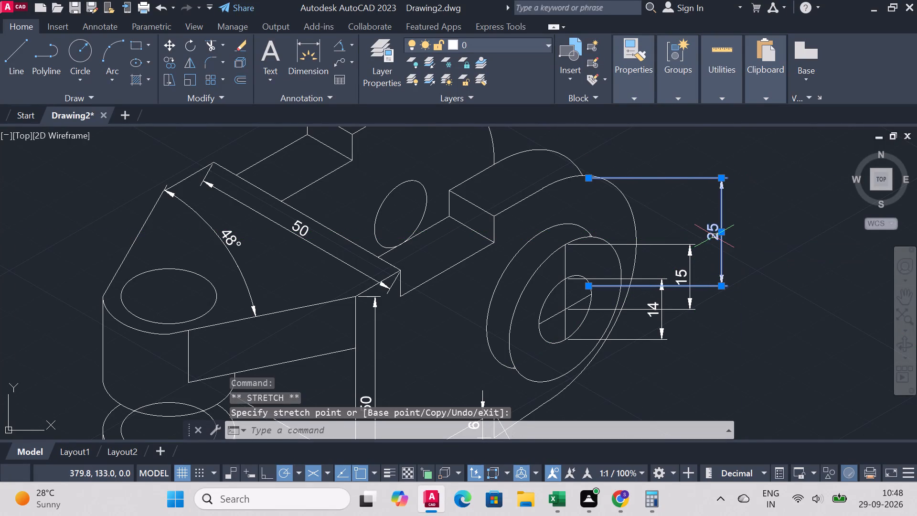
click(817, 300)
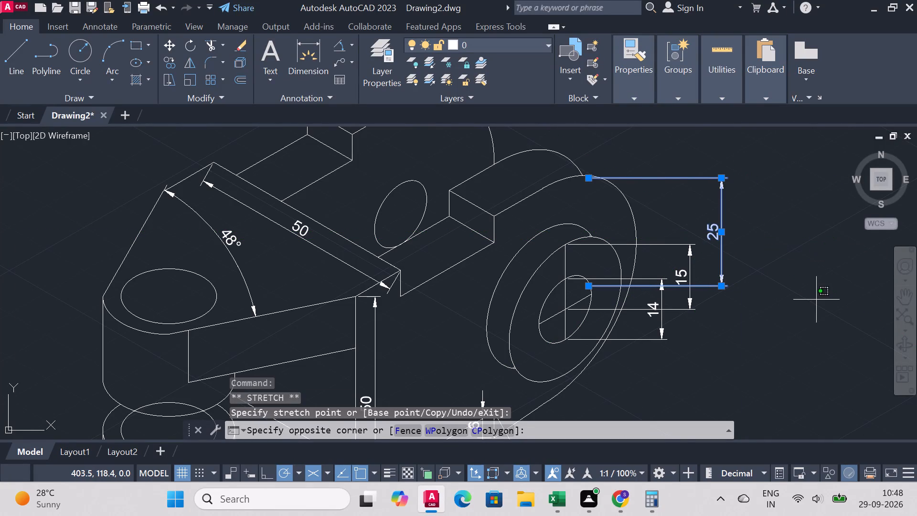
key(Escape)
key(Escape)
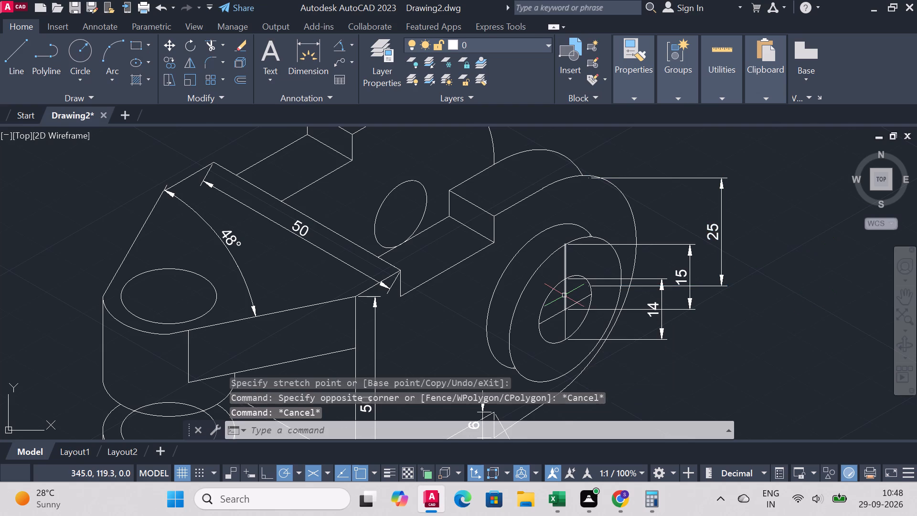
key(Escape)
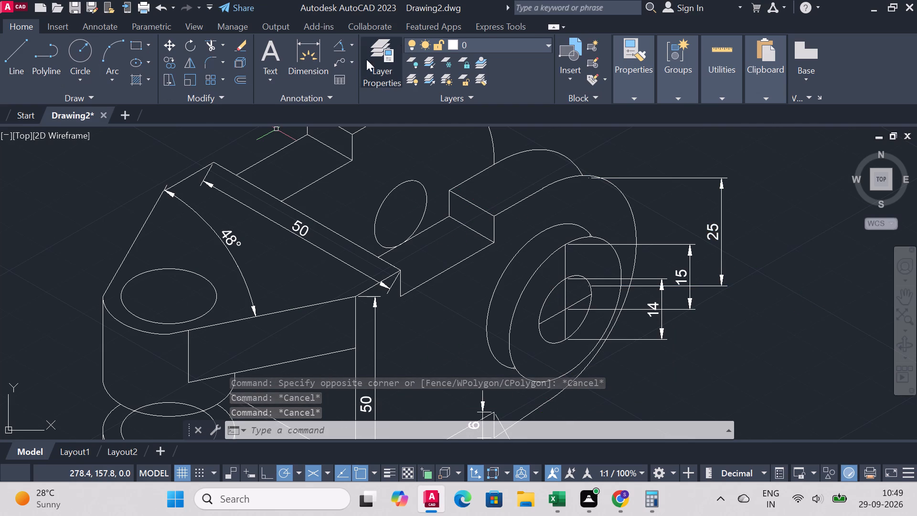
Dimension the stepped side's front edges: the rounded plate's straight top edge, the short vertical step, and the lower sloping edge.
click(298, 46)
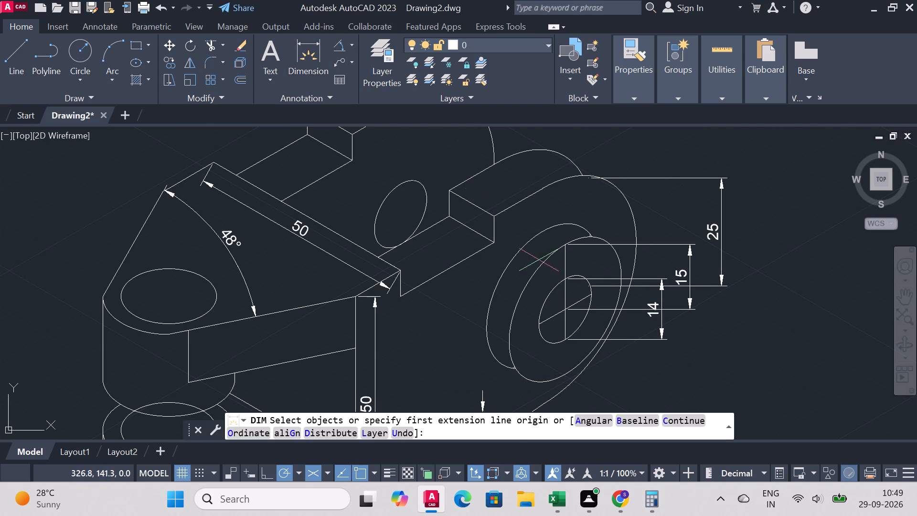
click(518, 204)
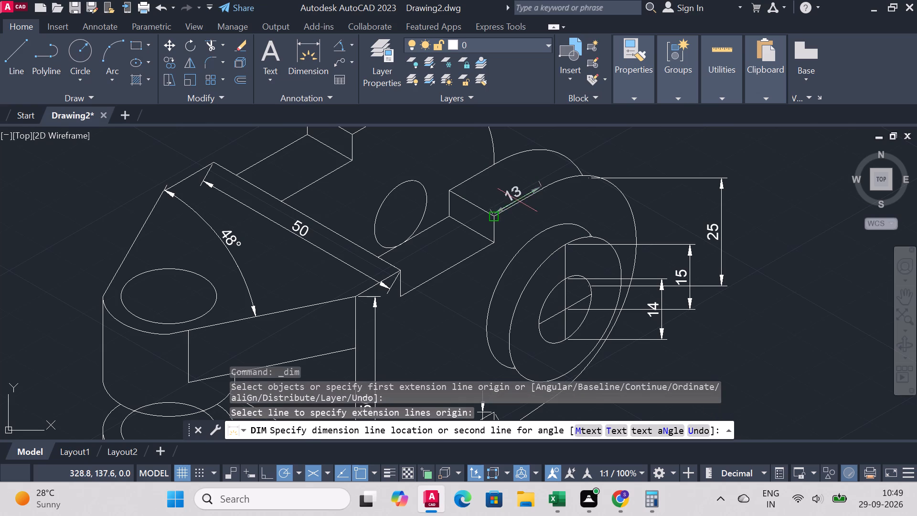
click(513, 192)
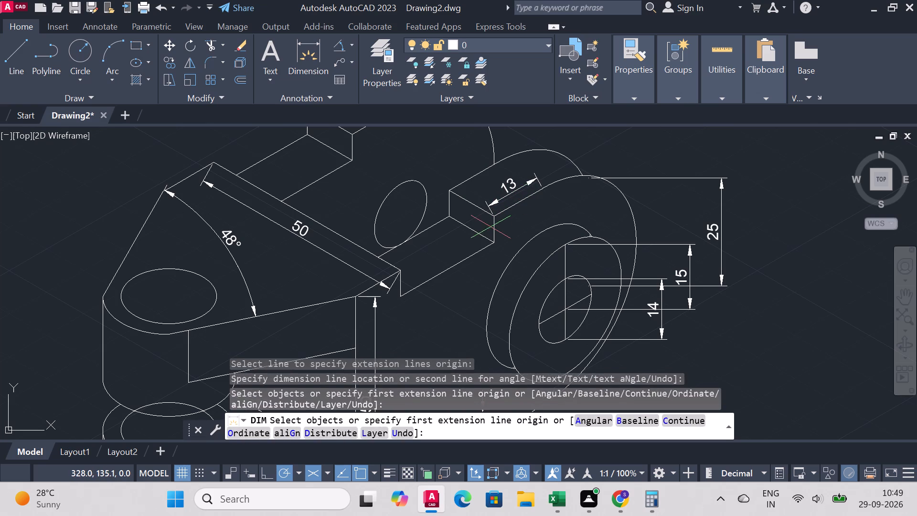
click(495, 230)
click(487, 226)
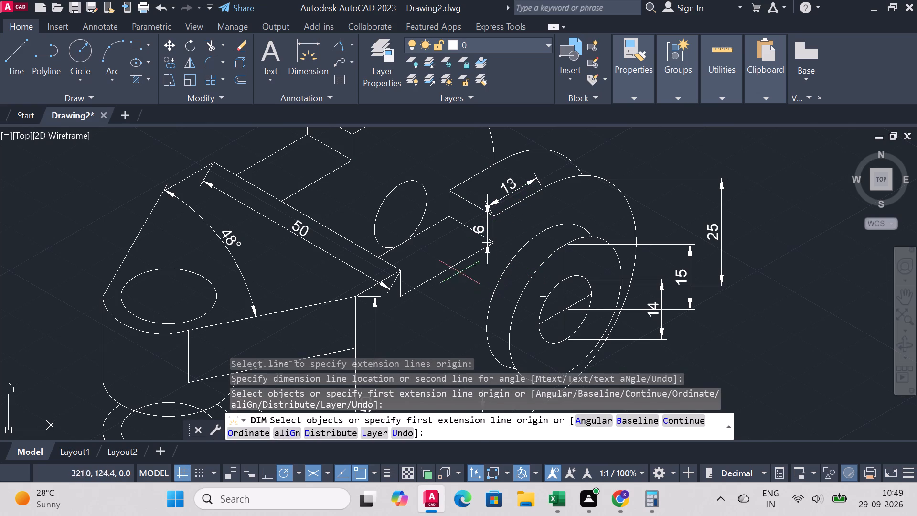
click(446, 266)
click(447, 246)
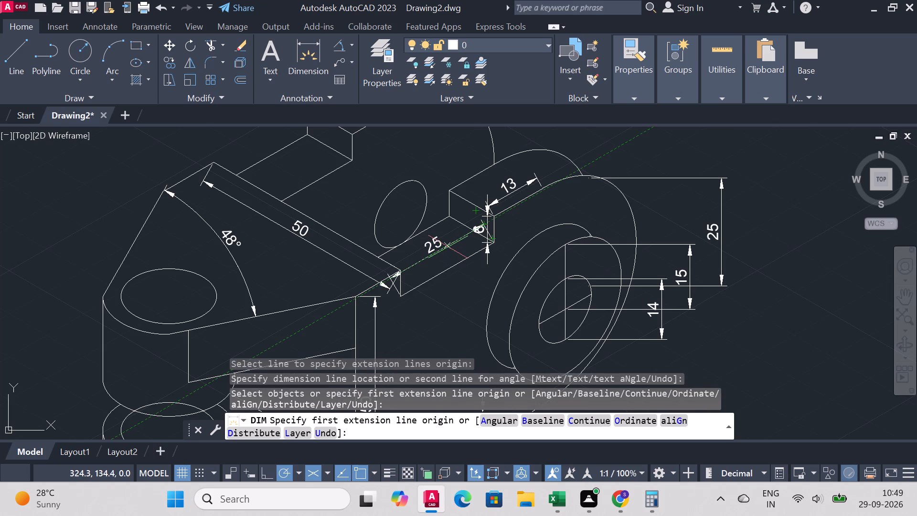
Dimension the gap between the two rounded plates, from the rear plate's top step corner to the front plate's facing corner.
scroll(460, 210, down, 1)
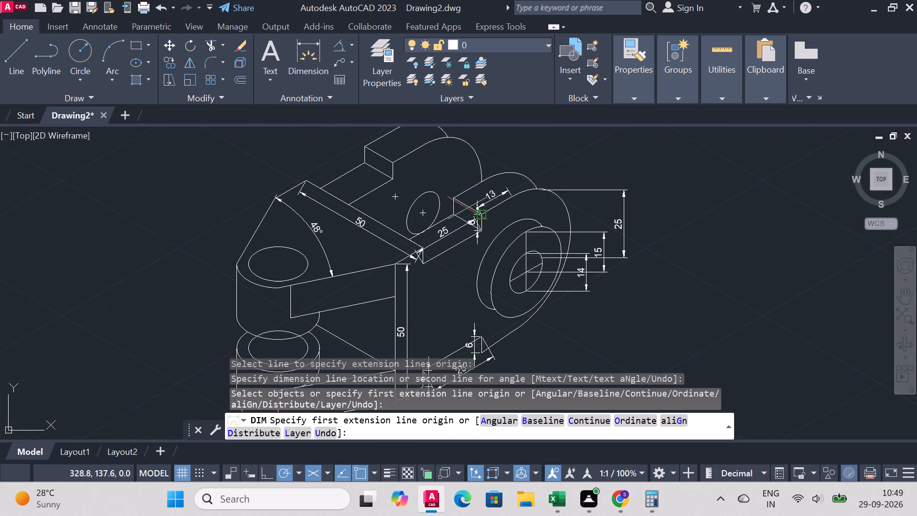
scroll(459, 170, down, 2)
scroll(455, 153, up, 2)
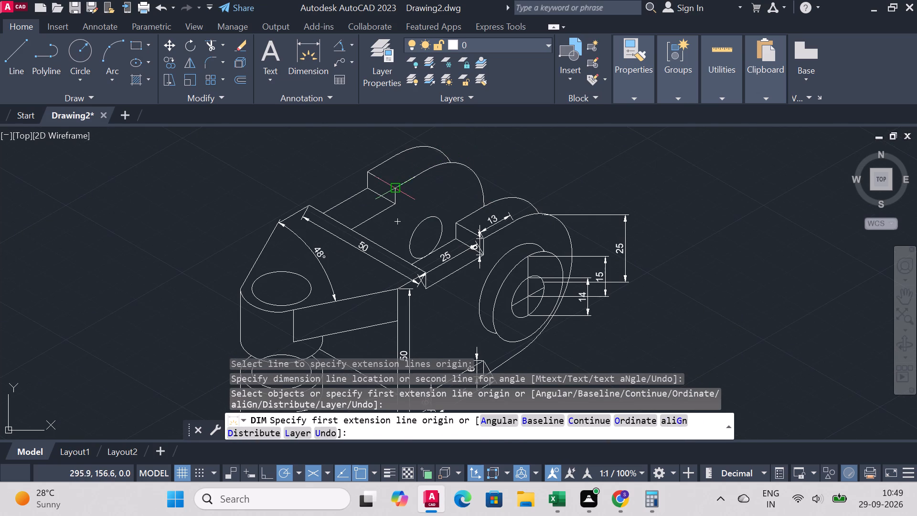
click(391, 185)
click(460, 221)
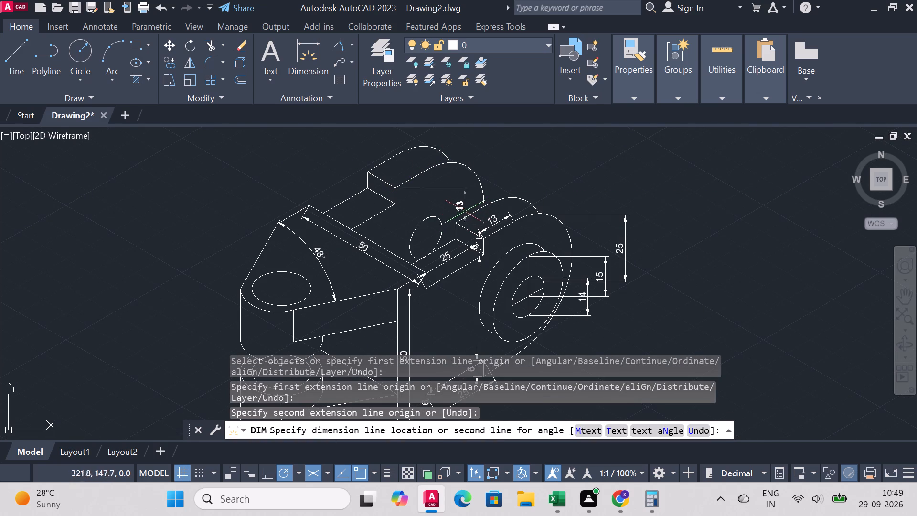
click(459, 203)
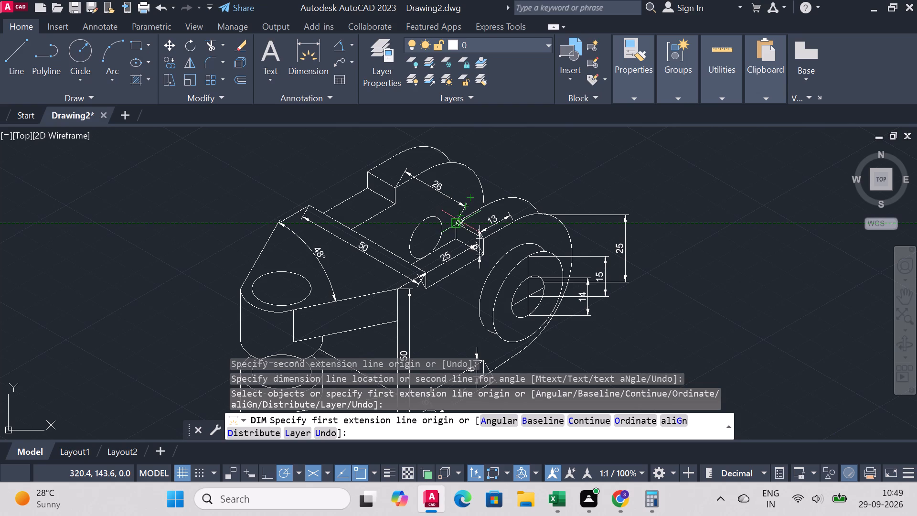
Dimension the front rounded plate's thickness along its upper step edge, aligned with the gap dimension.
scroll(499, 183, up, 3)
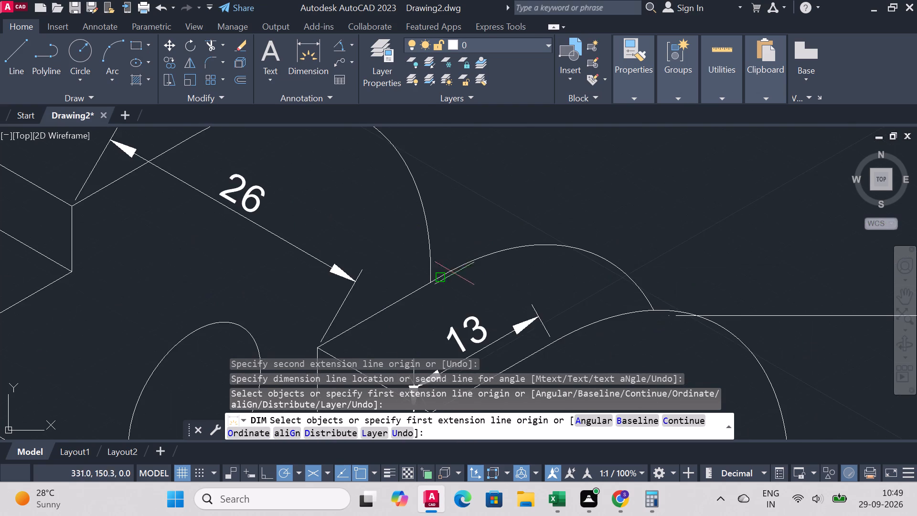
scroll(511, 205, down, 2)
scroll(511, 219, up, 1)
click(408, 298)
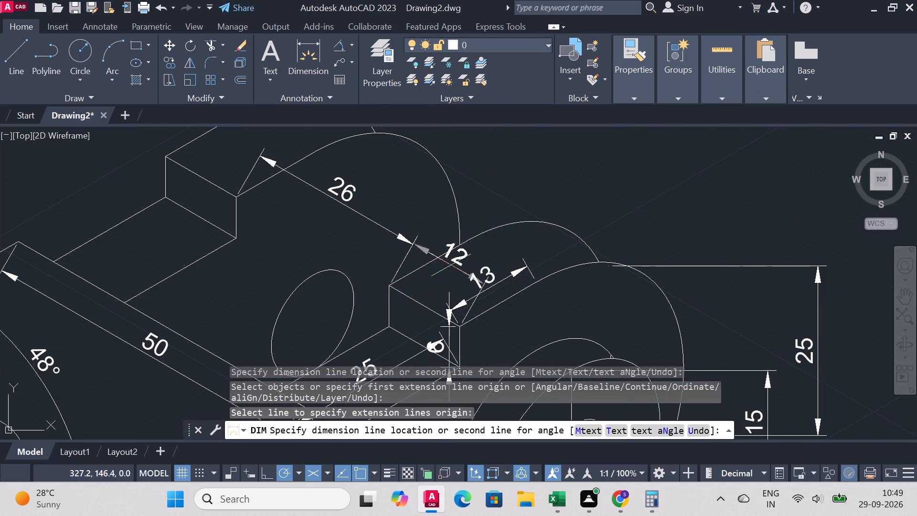
click(462, 261)
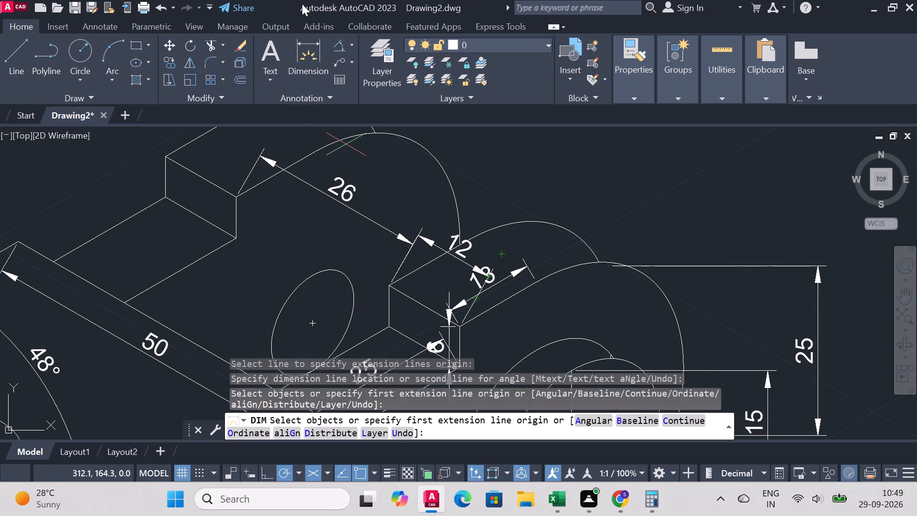
Dimension the rear rounded plate's thickness along its upper step edge, placing it just above the edge.
scroll(218, 145, down, 2)
scroll(246, 217, up, 2)
scroll(246, 221, down, 1)
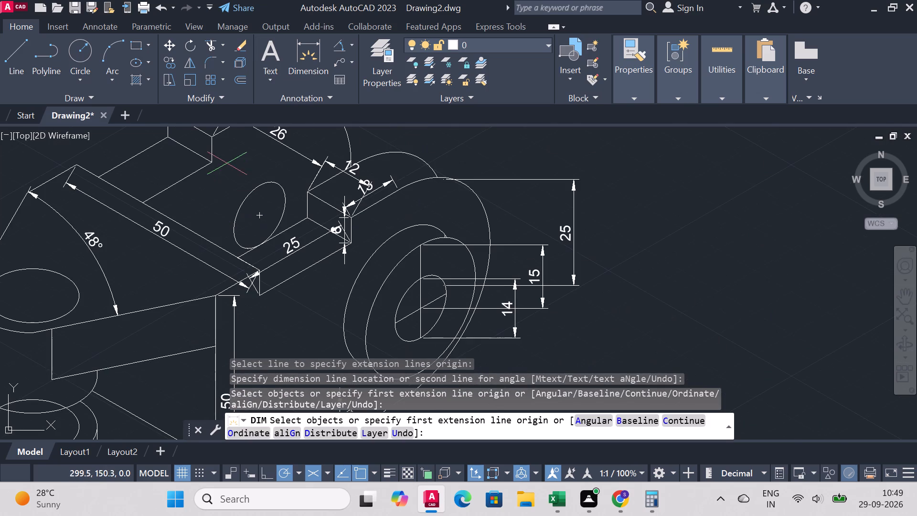
scroll(282, 273, down, 3)
scroll(286, 208, up, 3)
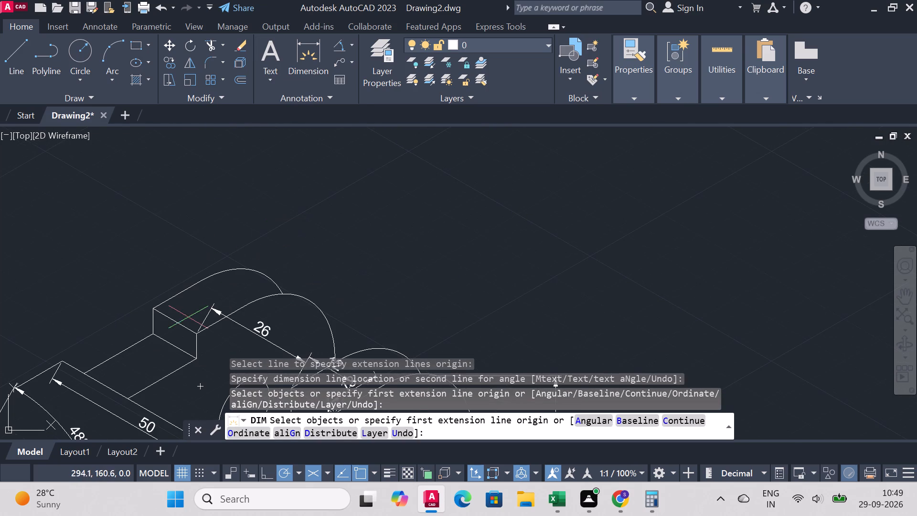
click(173, 322)
click(189, 303)
Draw a vertical centre line about 14 mm long through the rear plate's hole, from its centre to the lower and upper edges.
scroll(251, 251, down, 3)
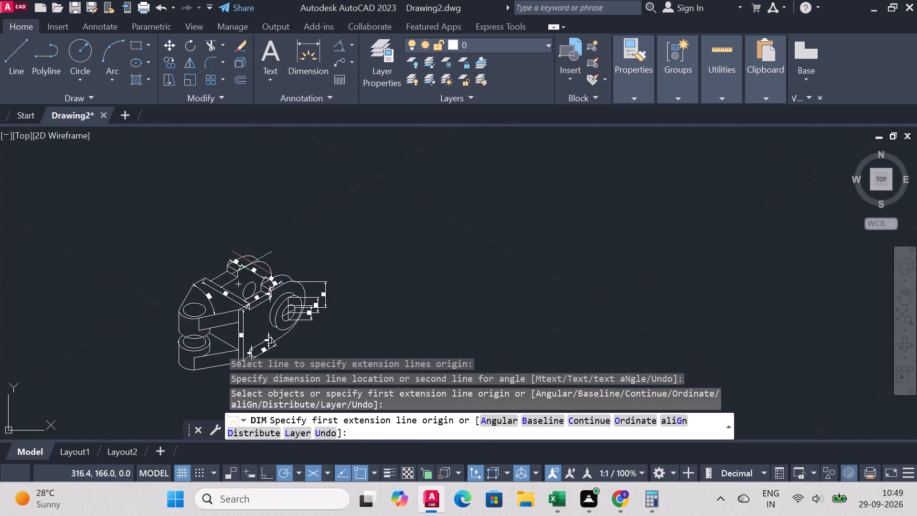
scroll(252, 275, up, 4)
scroll(245, 293, down, 4)
scroll(248, 312, up, 2)
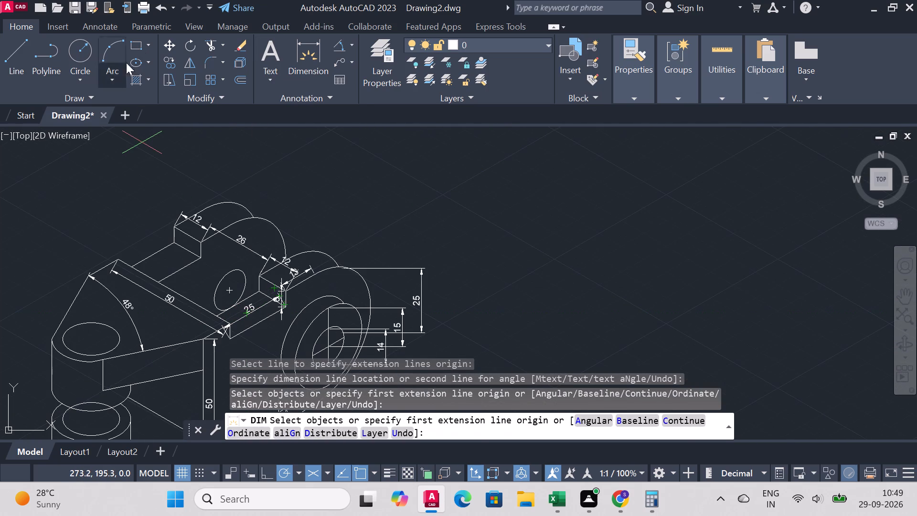
click(7, 54)
scroll(292, 281, down, 1)
scroll(247, 317, up, 2)
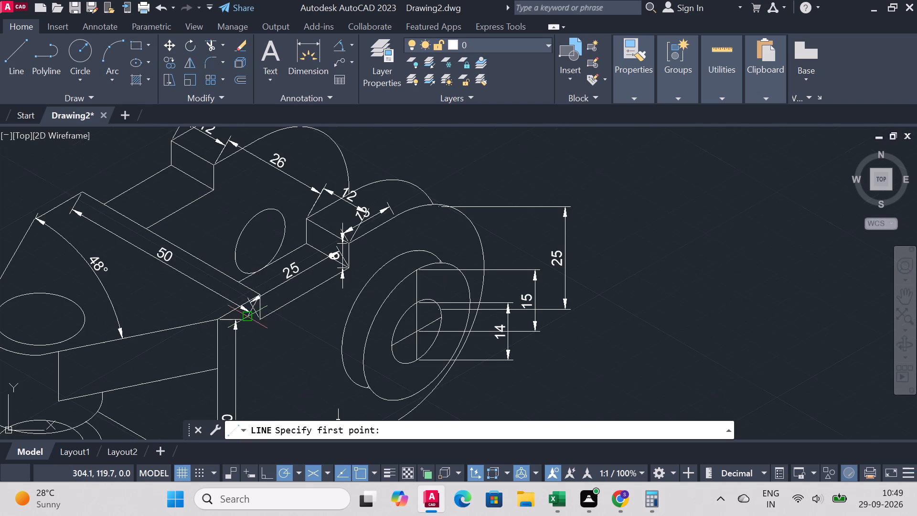
click(258, 238)
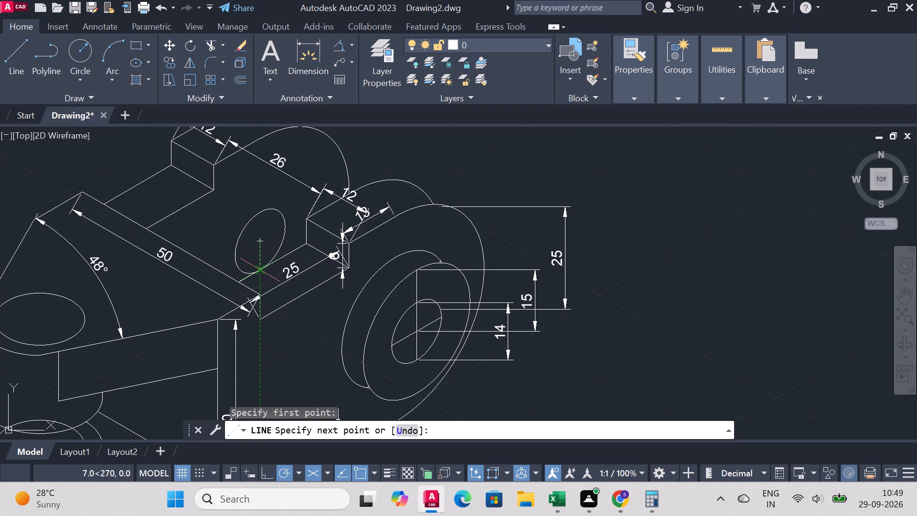
click(262, 268)
right_click(262, 267)
click(297, 275)
right_click(286, 256)
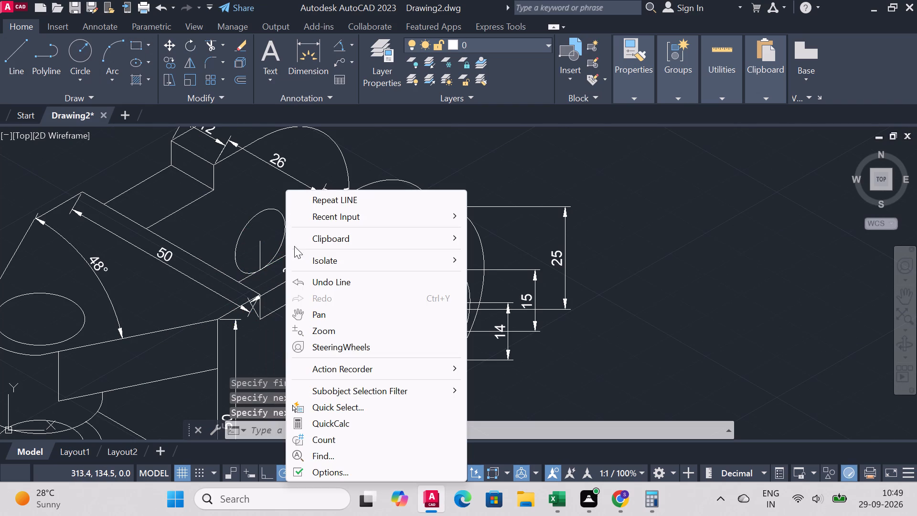
click(326, 205)
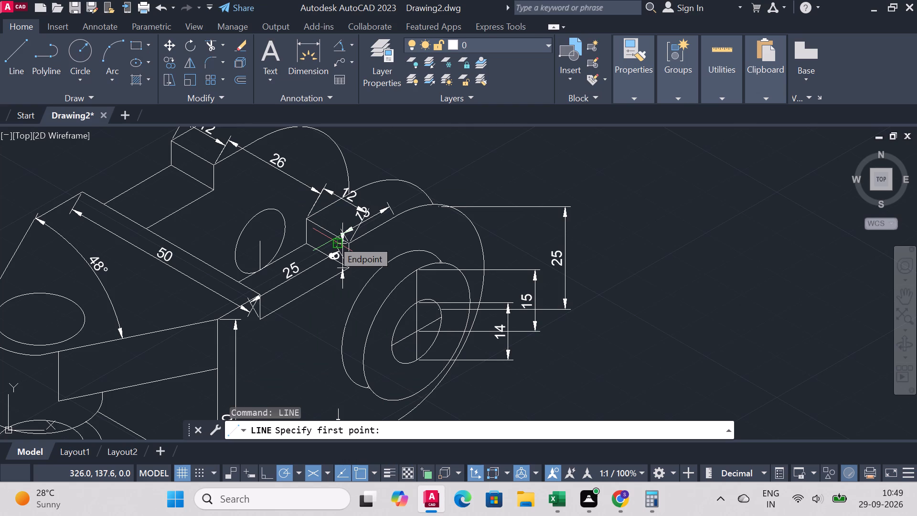
click(263, 236)
click(258, 216)
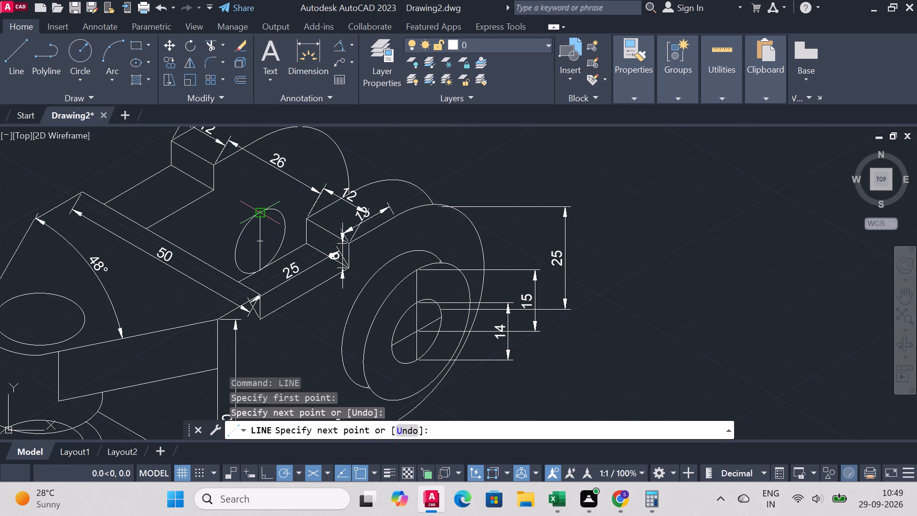
right_click(258, 216)
click(306, 222)
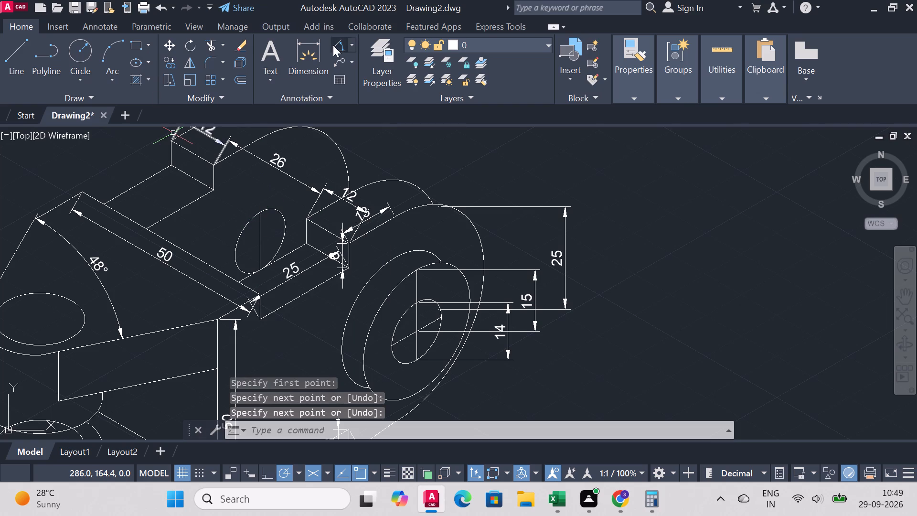
Dimension the rear plate hole's vertical diameter between the centre line's ends, placing it just beside the hole.
click(317, 54)
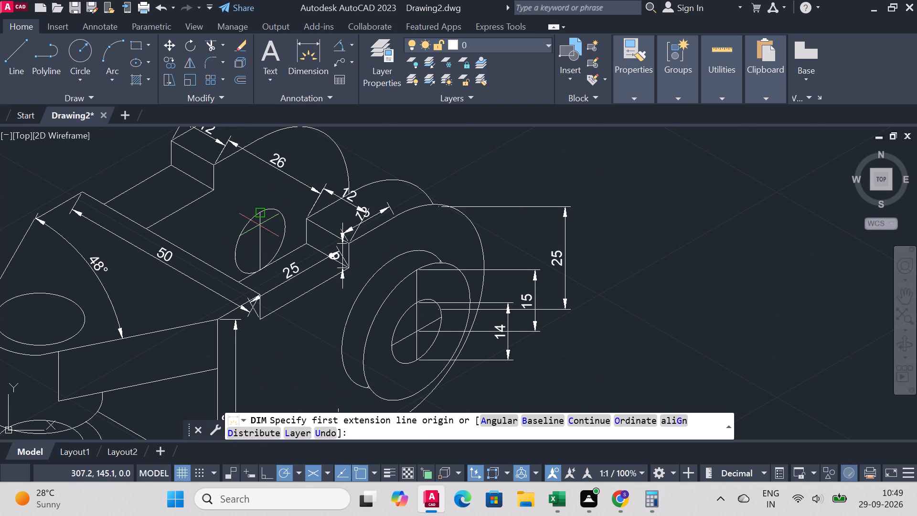
click(259, 215)
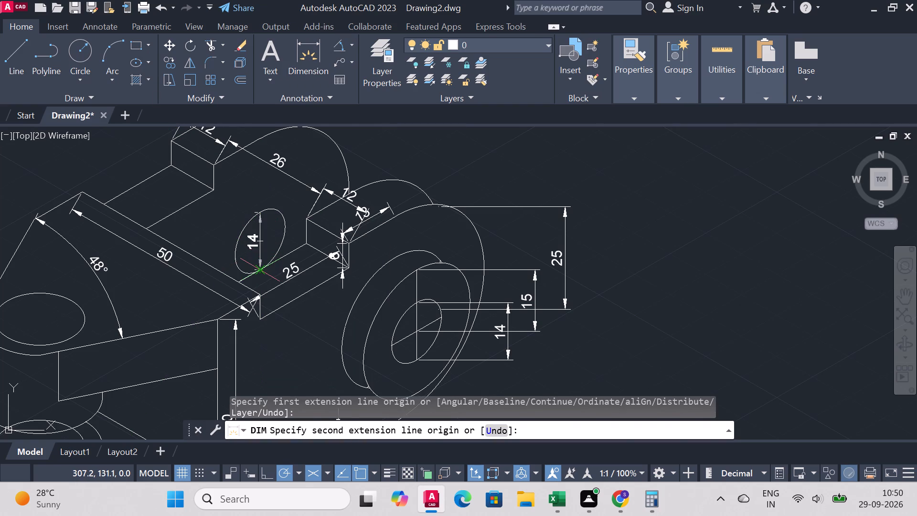
click(263, 271)
click(292, 242)
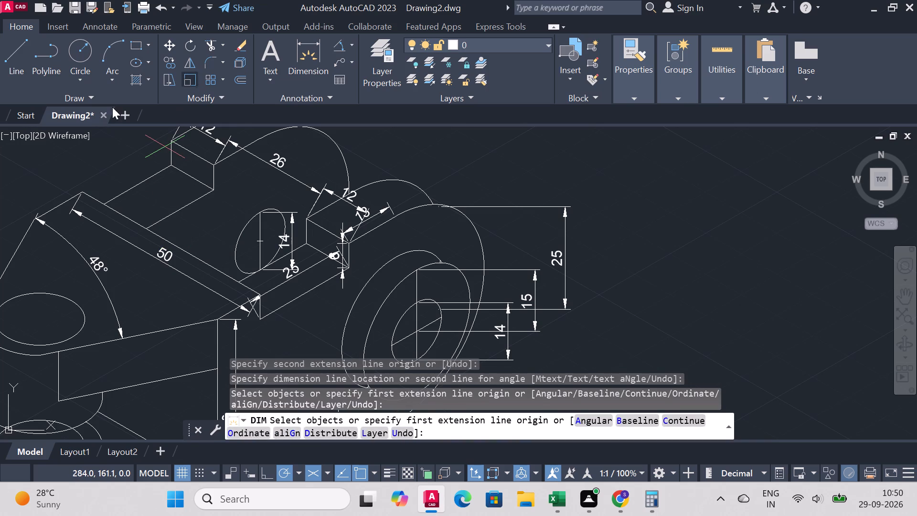
Draw the 30° isometric centre line through the rear plate's hole, from its centre out to both sides of the ellipse.
click(13, 56)
scroll(221, 208, up, 2)
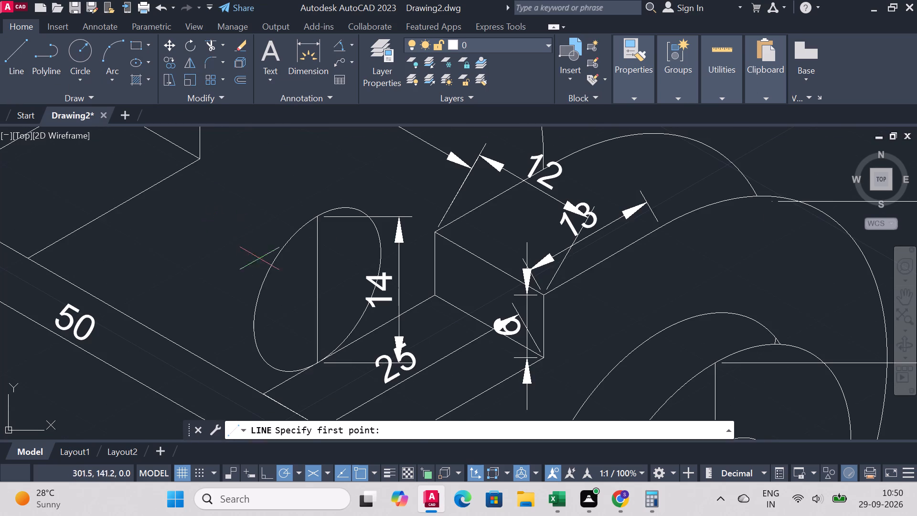
click(322, 289)
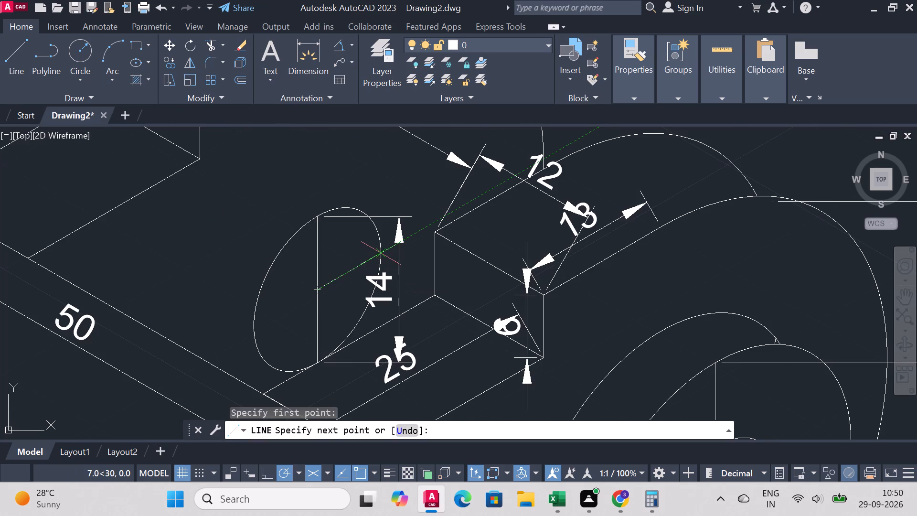
click(377, 255)
right_click(377, 255)
click(401, 259)
right_drag(344, 289, 341, 294)
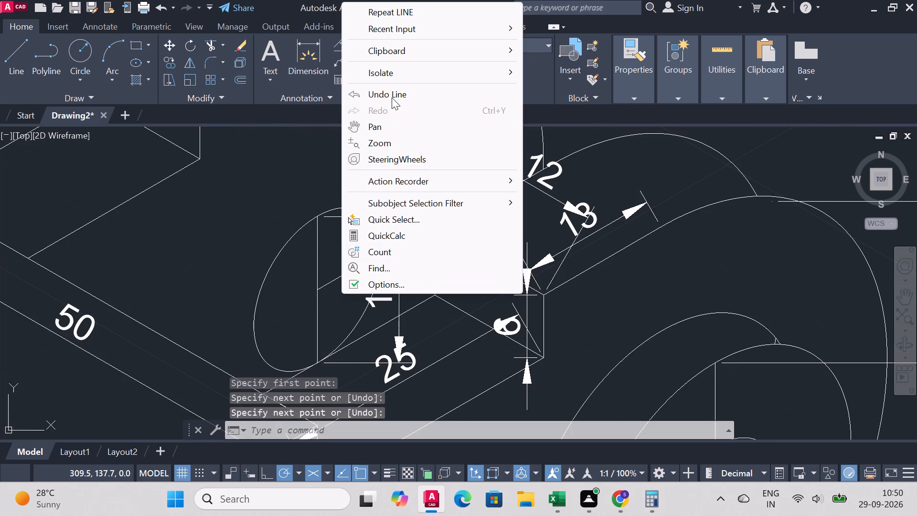
click(382, 11)
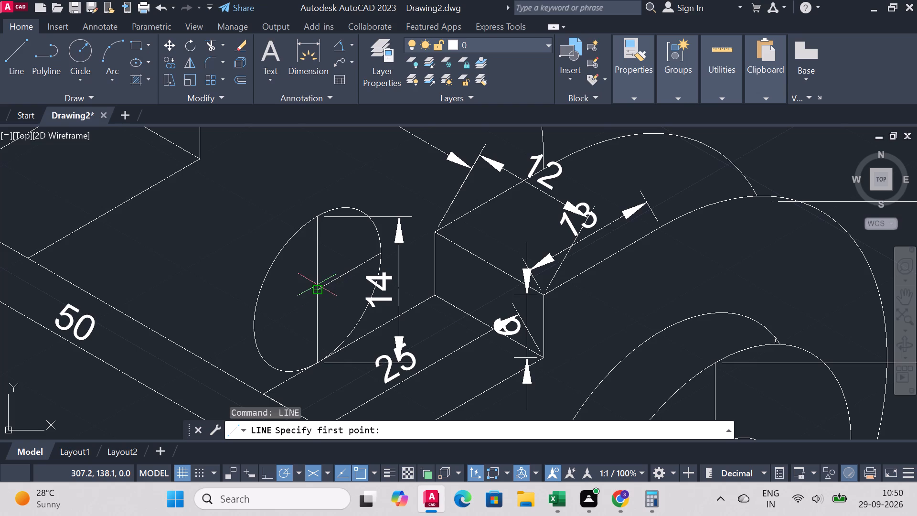
click(317, 284)
click(257, 326)
right_click(258, 324)
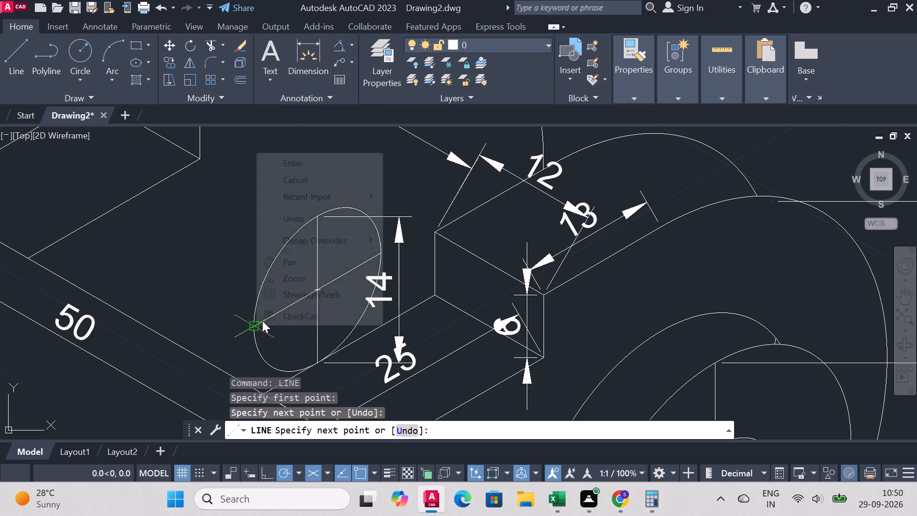
click(291, 168)
Dimension the heights of the upper and lower rounded arms at their outer vertical edges, placing both dimensions outside the part.
scroll(367, 210, down, 3)
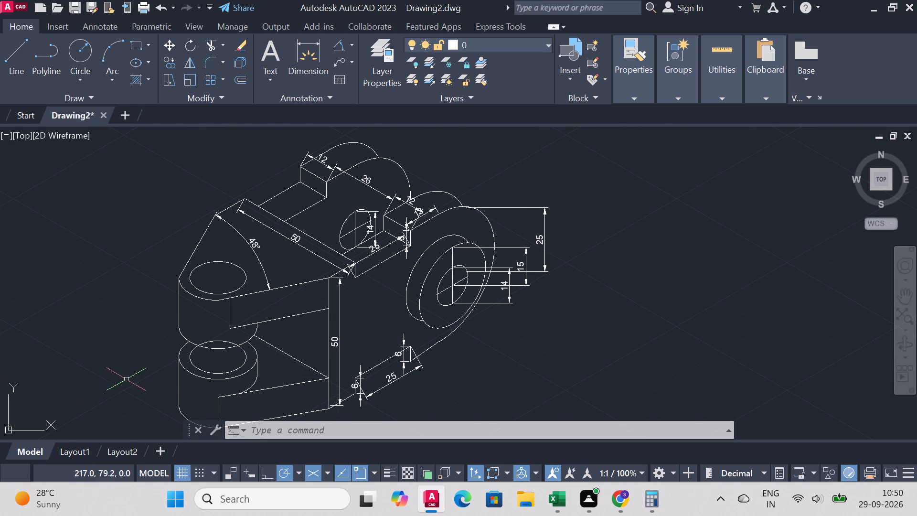
click(305, 50)
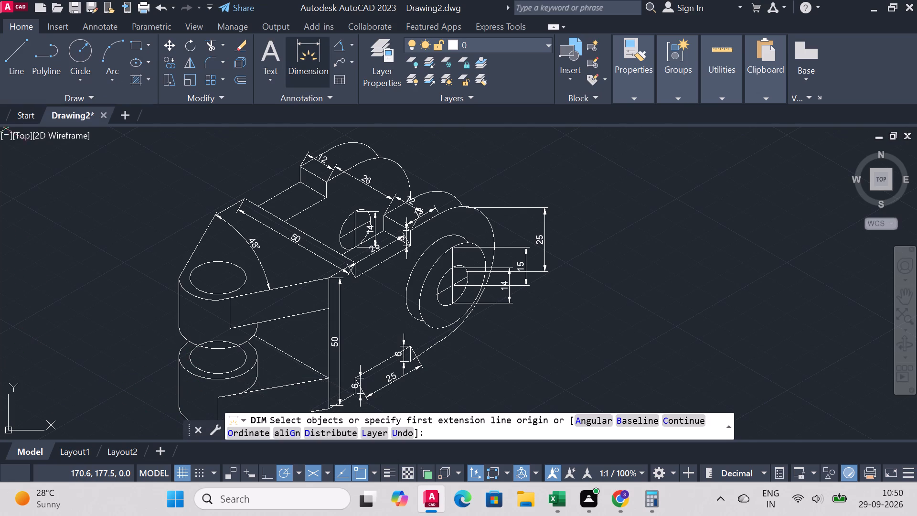
click(180, 306)
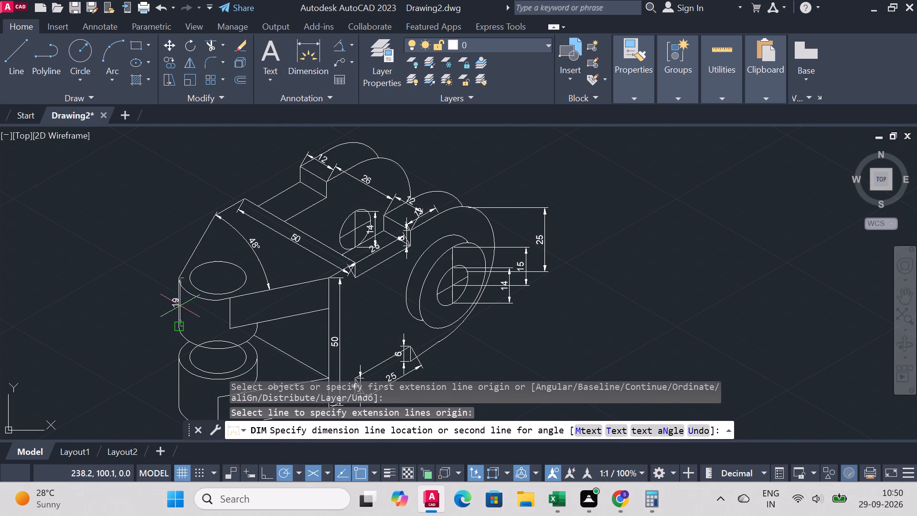
click(155, 304)
scroll(194, 280, down, 3)
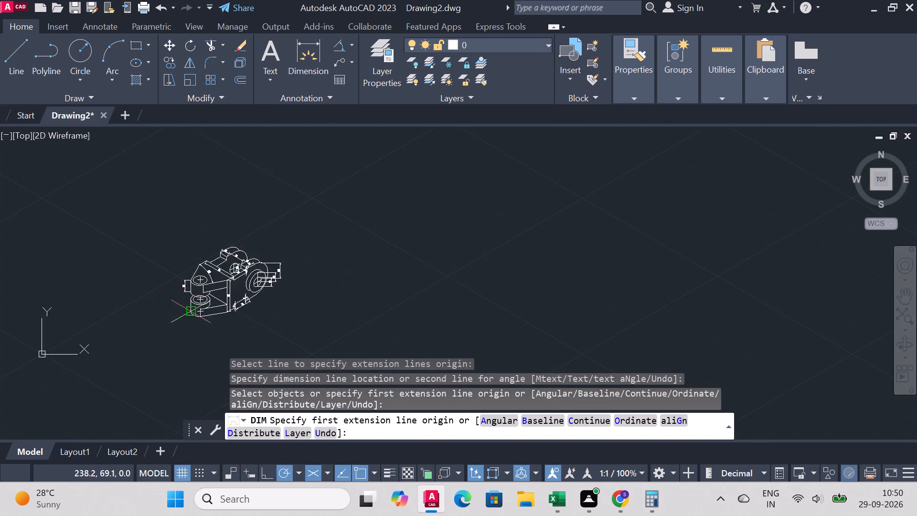
scroll(194, 313, up, 4)
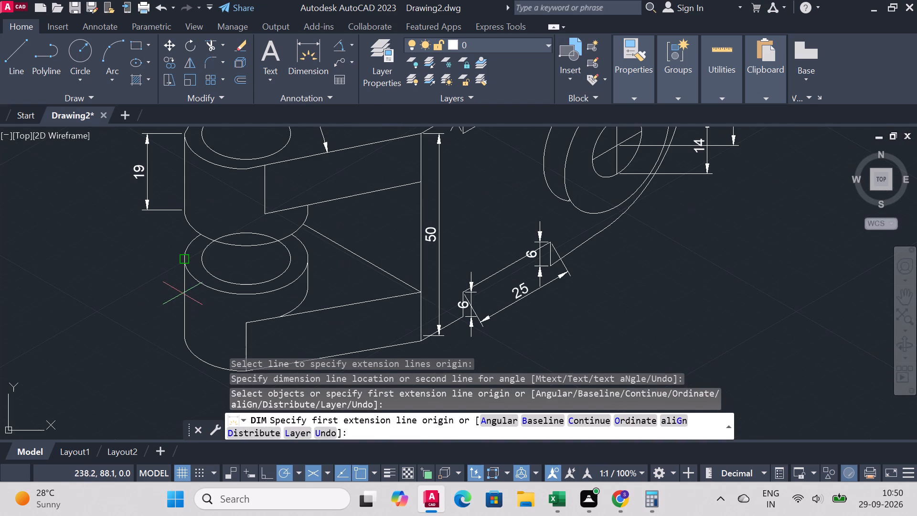
click(183, 294)
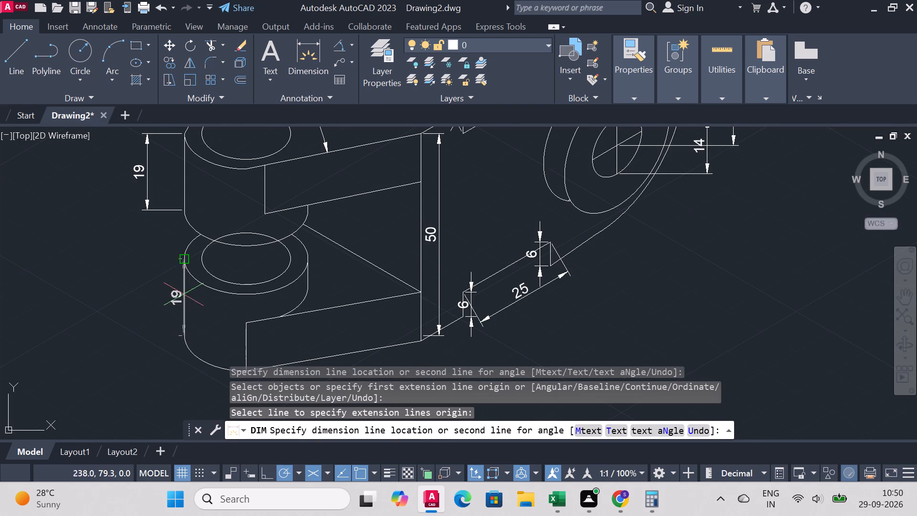
click(150, 301)
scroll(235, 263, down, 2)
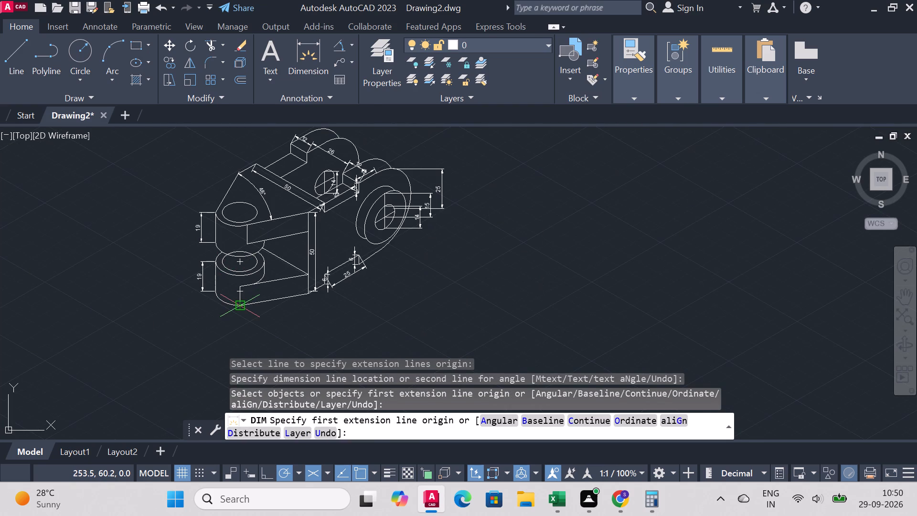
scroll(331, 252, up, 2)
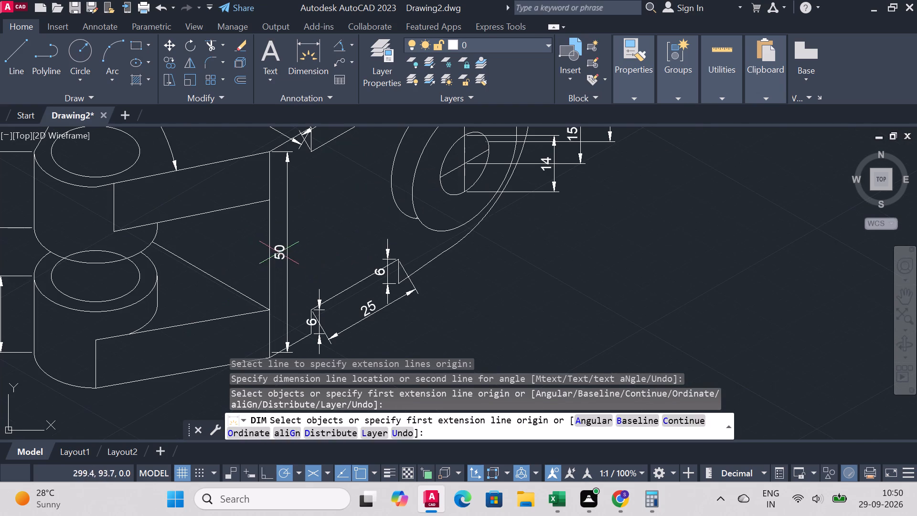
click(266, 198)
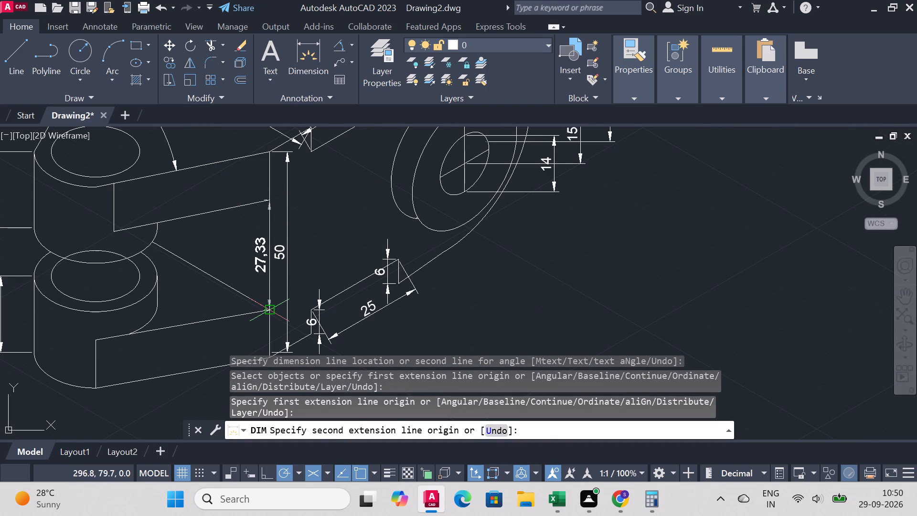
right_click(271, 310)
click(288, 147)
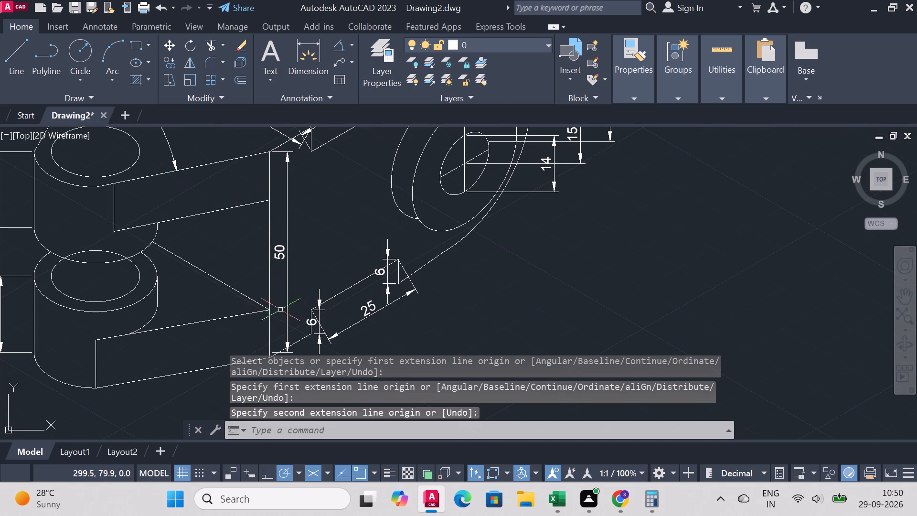
Dimension the fork opening 26 mm vertically, up from the lower arm's top inner corner, placing it inside the gap.
right_click(241, 282)
click(268, 198)
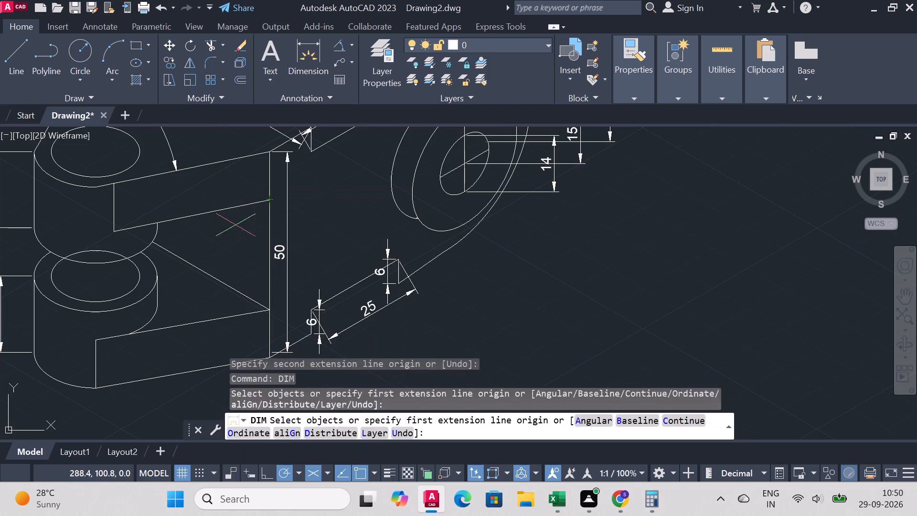
scroll(286, 324, up, 2)
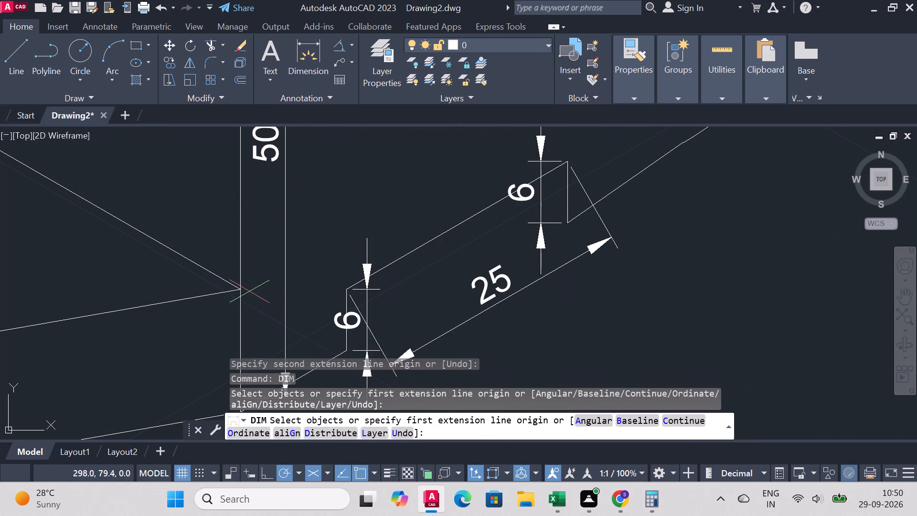
click(238, 285)
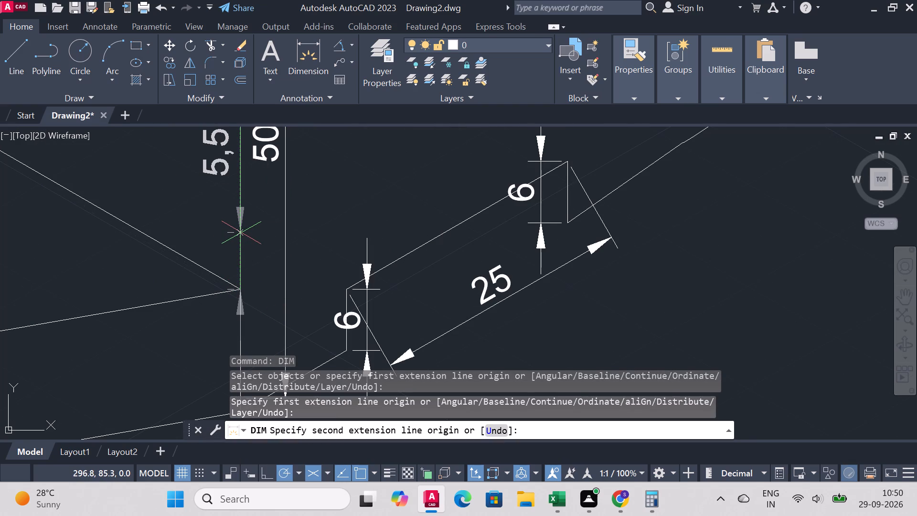
text(26)
key(Return)
scroll(171, 211, down, 3)
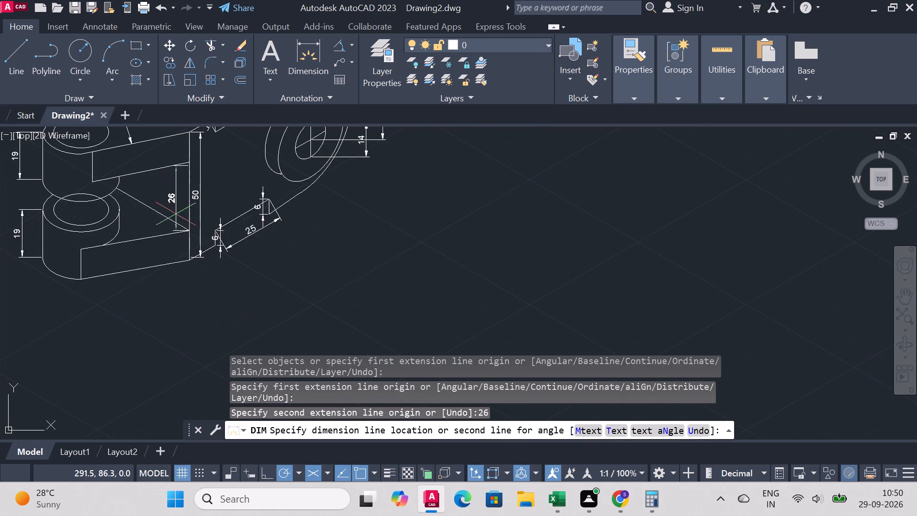
scroll(187, 197, up, 1)
click(165, 197)
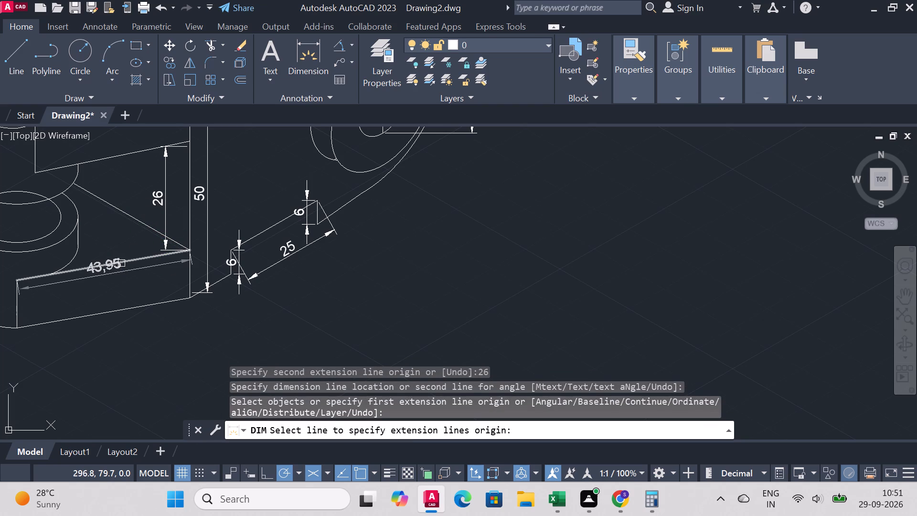
Add a 25 mm aligned dimension from the lower arm's hole centre at 30° toward the block, placing it over the lower arm.
scroll(324, 197, down, 4)
scroll(266, 176, up, 5)
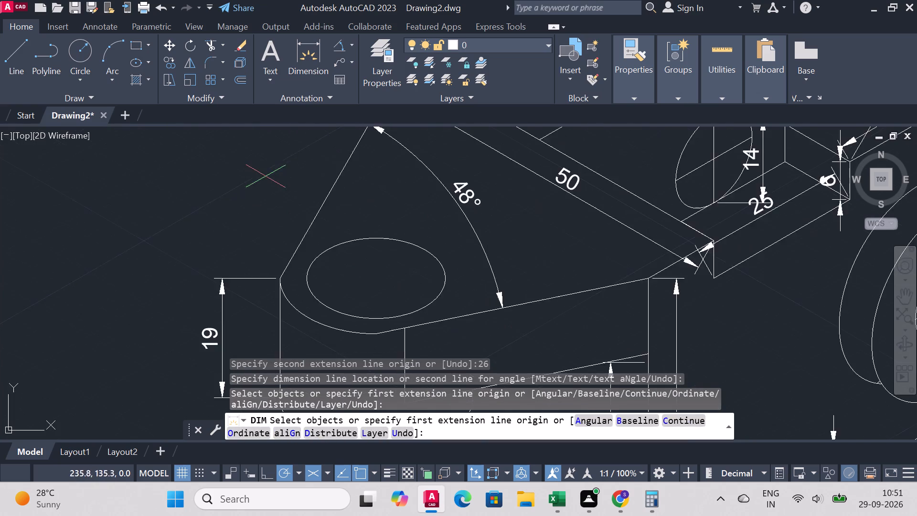
scroll(400, 181, down, 4)
scroll(612, 155, up, 3)
scroll(7, 264, down, 3)
scroll(0, 250, up, 3)
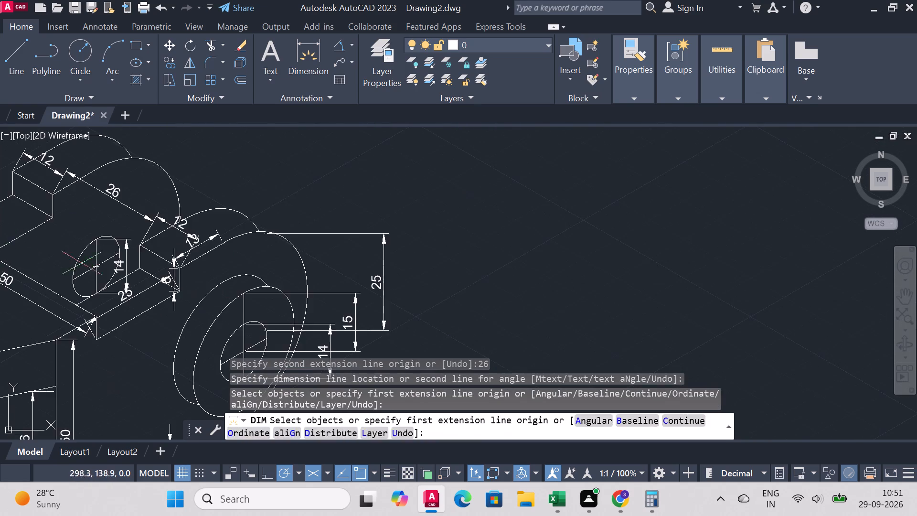
scroll(147, 262, down, 3)
scroll(98, 302, up, 4)
scroll(98, 302, down, 4)
scroll(101, 313, up, 2)
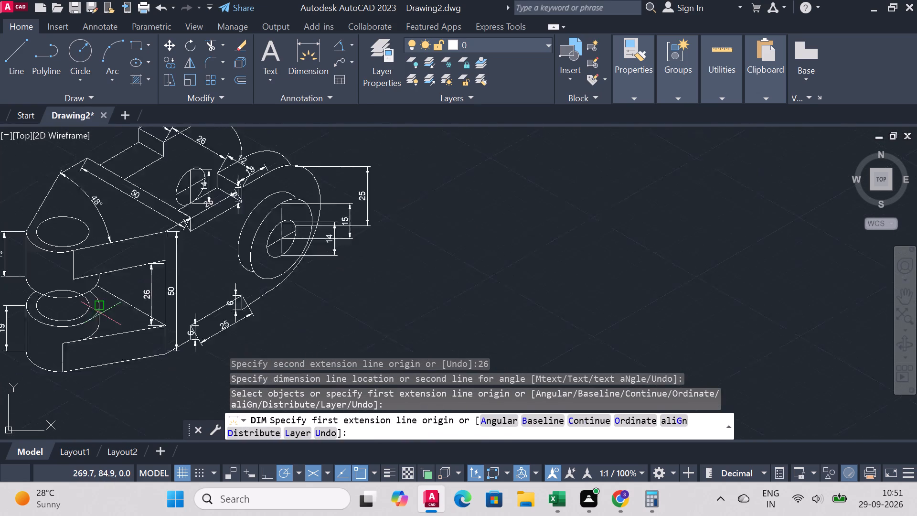
scroll(101, 313, up, 1)
click(40, 304)
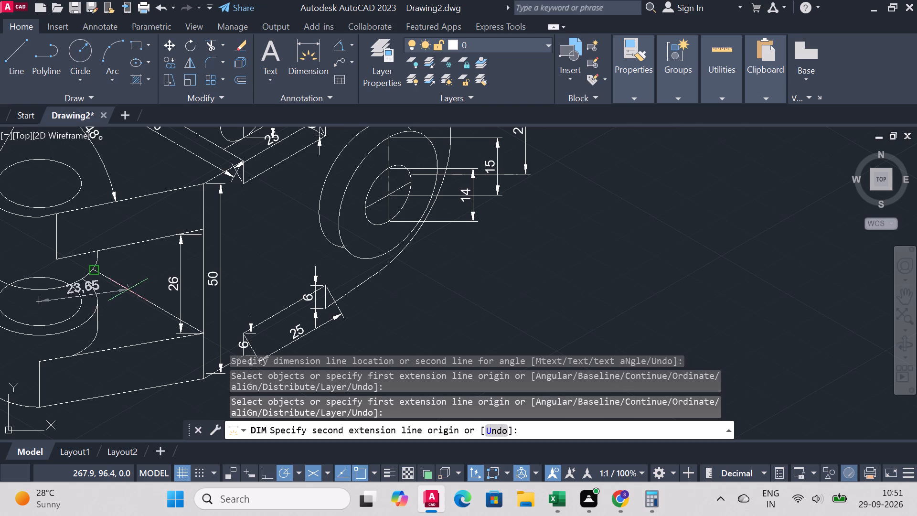
text(25)
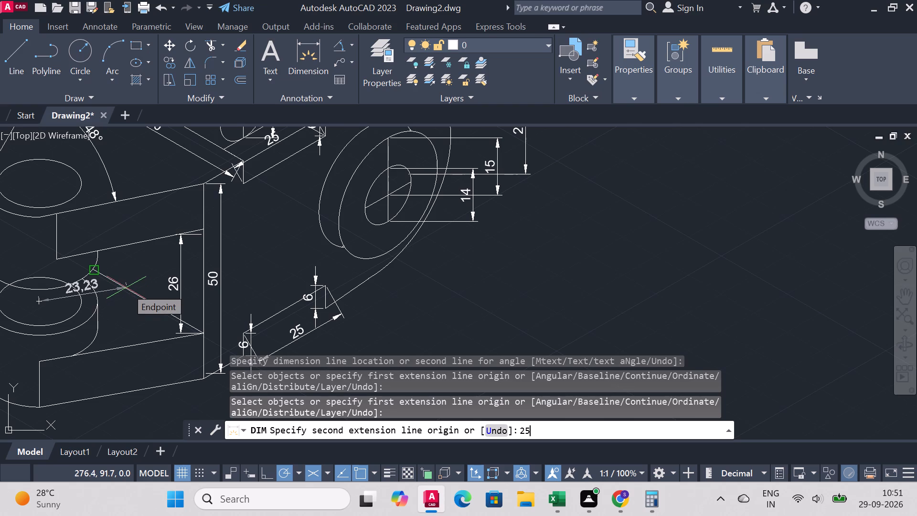
key(Return)
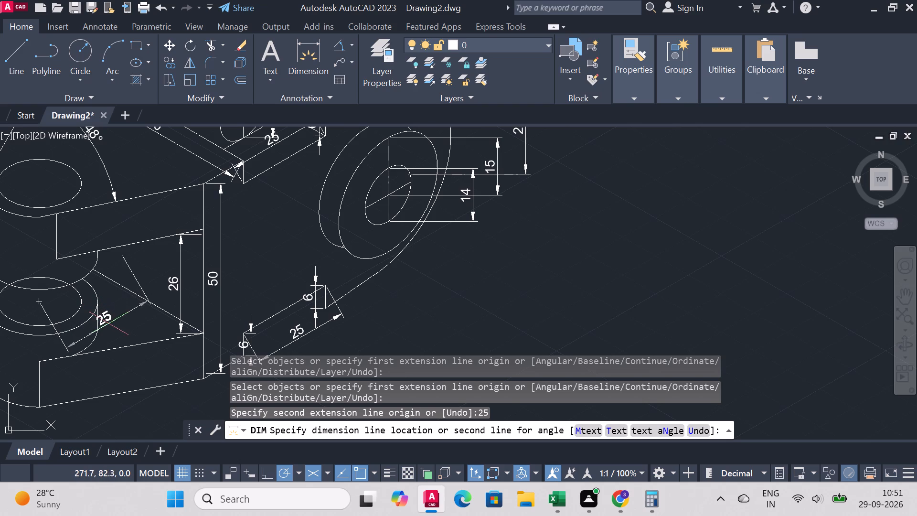
click(109, 324)
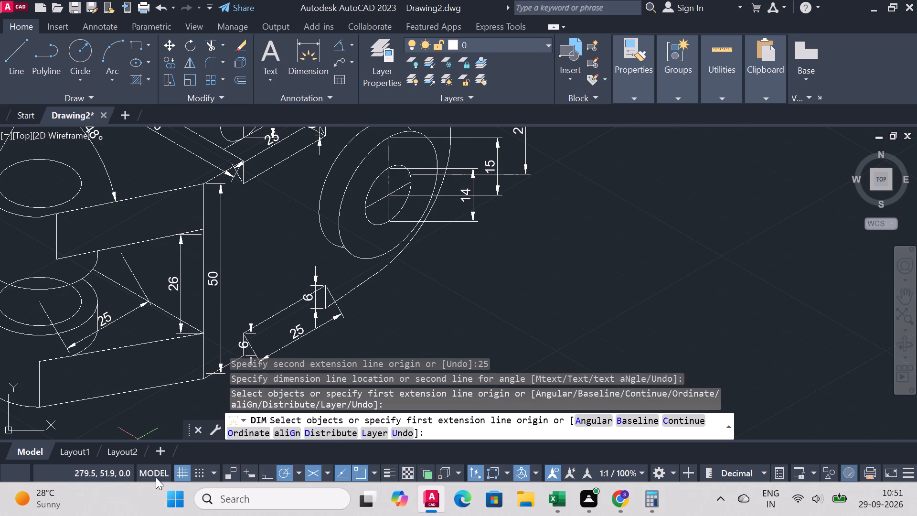
Add a 12 mm vertical dimension upward from the lower arm's hole centre, aligned between the two 19 mm arm heights.
scroll(50, 343, down, 1)
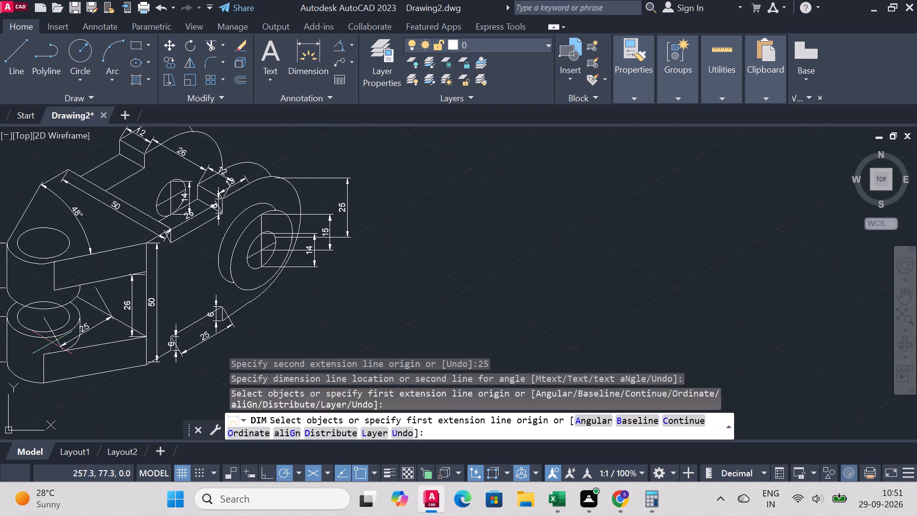
scroll(0, 342, up, 2)
scroll(88, 361, down, 3)
scroll(64, 355, up, 3)
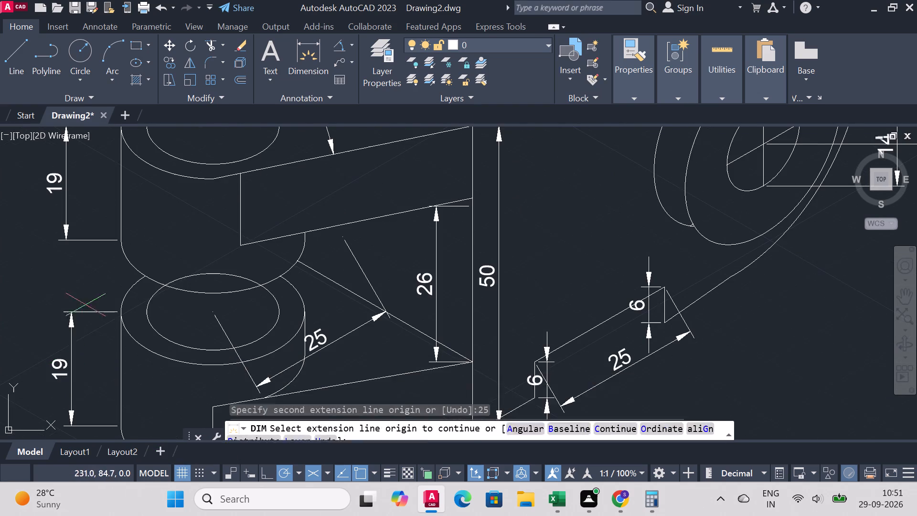
right_click(21, 287)
click(65, 204)
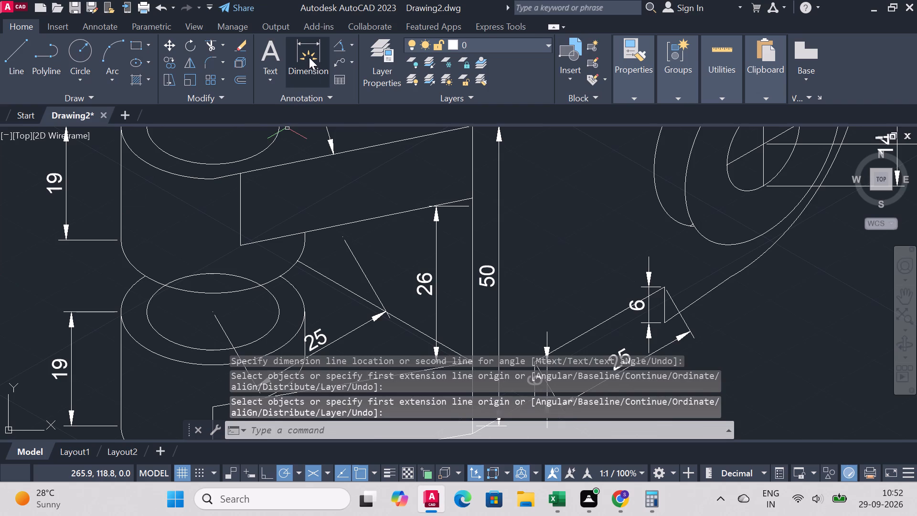
click(309, 57)
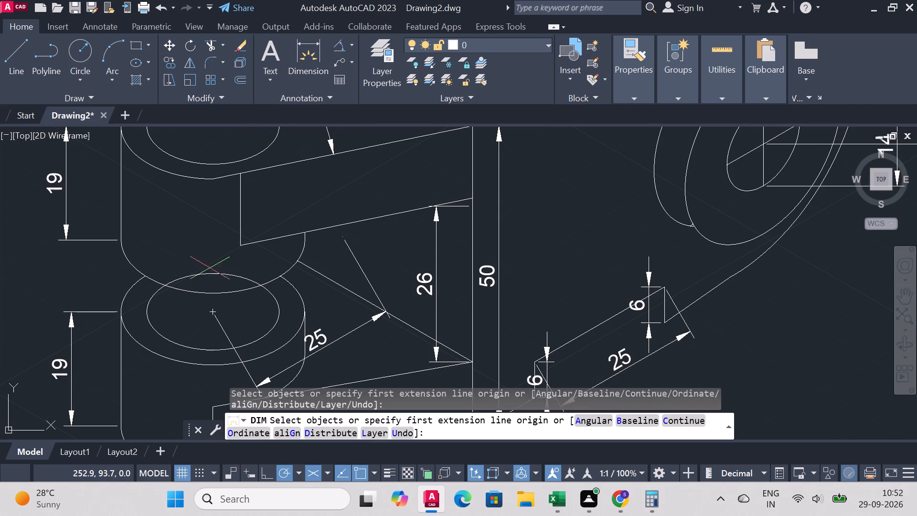
click(214, 311)
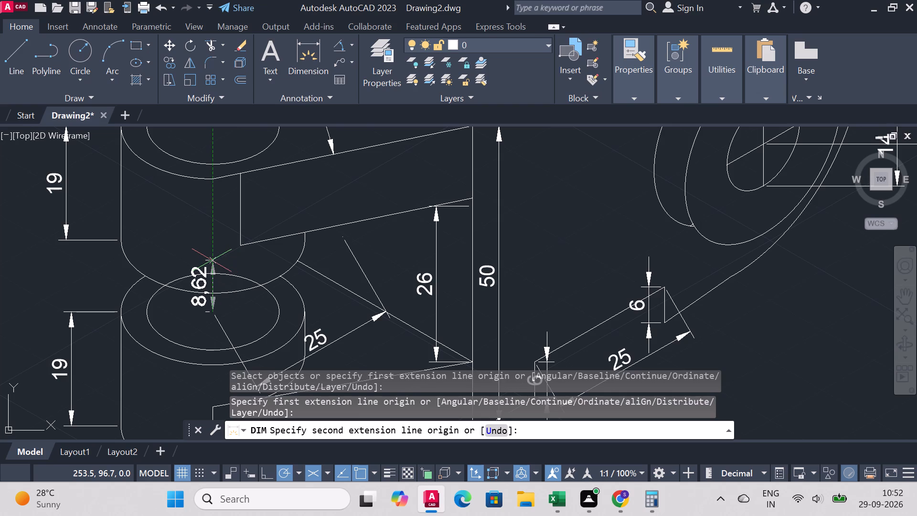
text(12)
key(Return)
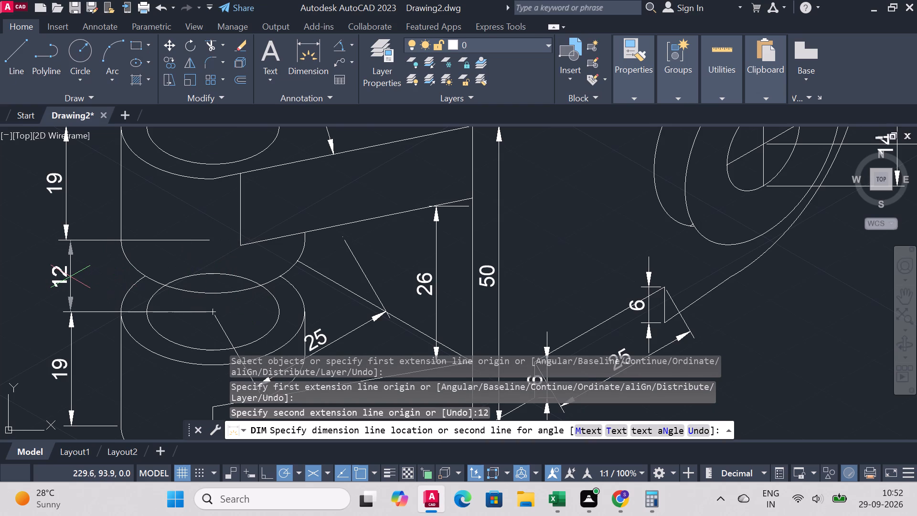
click(69, 277)
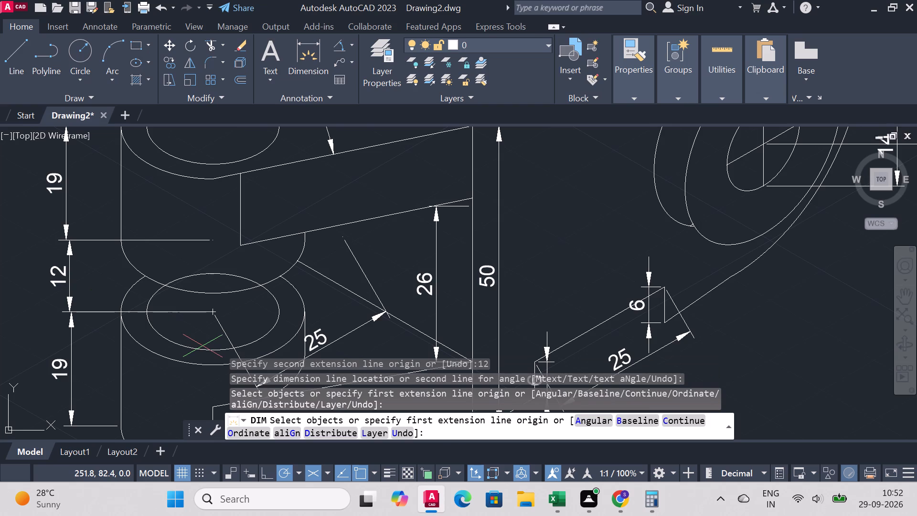
Draw the 30° centre line through the upper arm's hole, from its centre about 12.5 mm to the rounded outer edge and oppositely to the ellipse.
scroll(283, 310, down, 2)
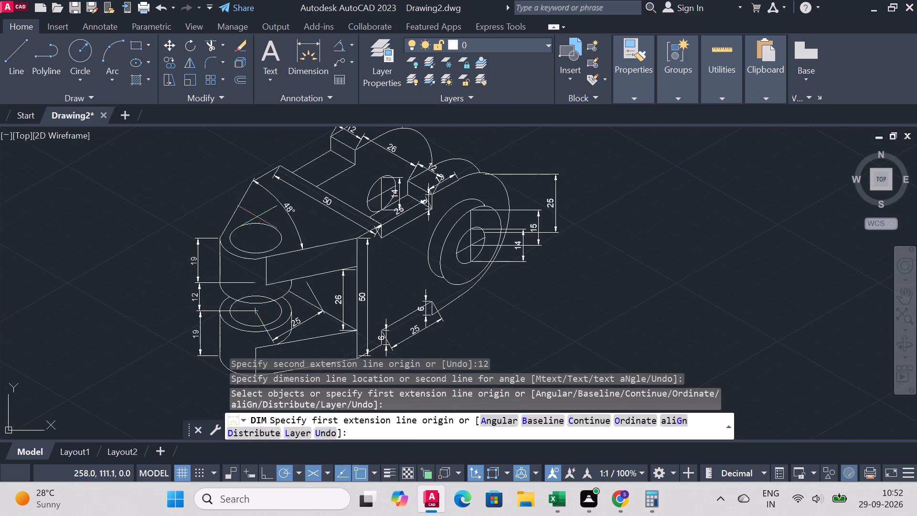
click(5, 43)
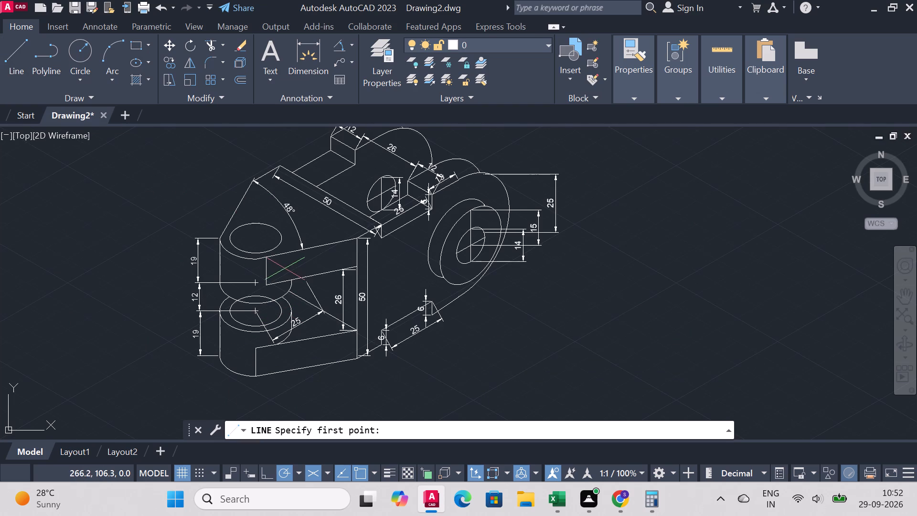
scroll(306, 238, up, 1)
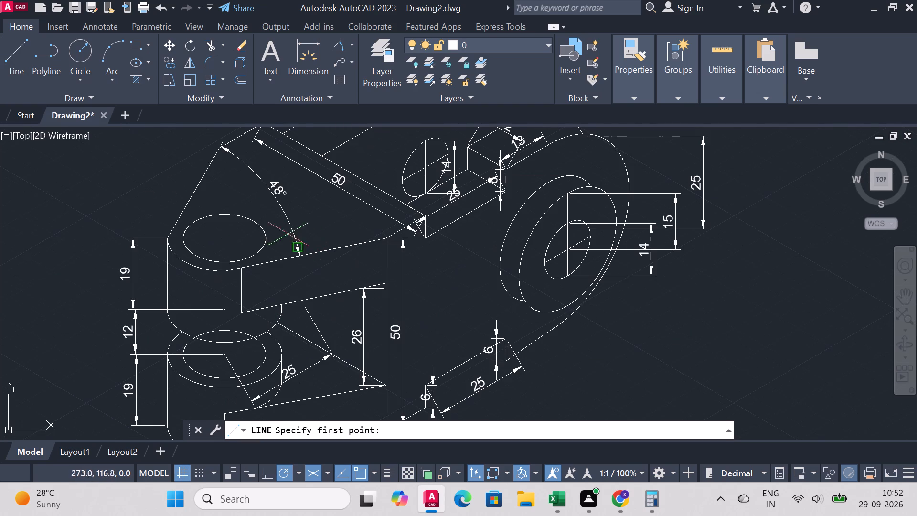
click(227, 240)
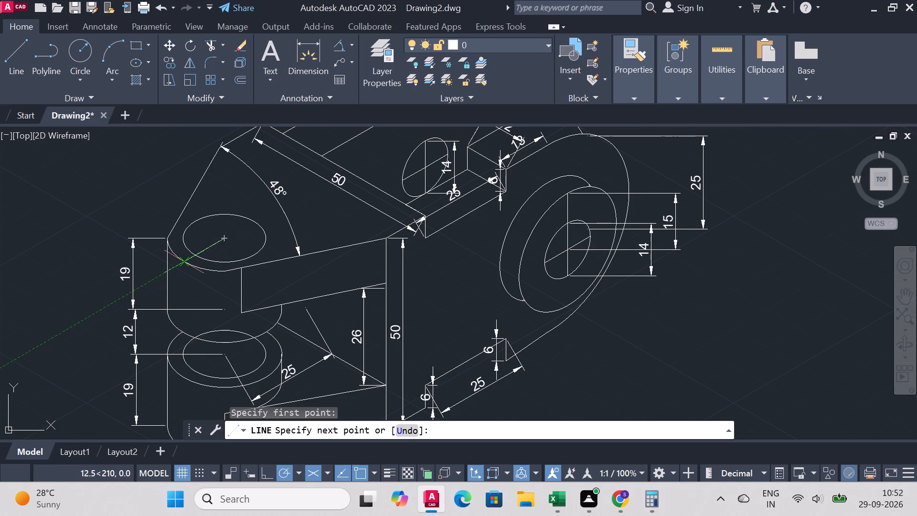
click(184, 260)
right_click(184, 260)
click(258, 263)
right_click(249, 228)
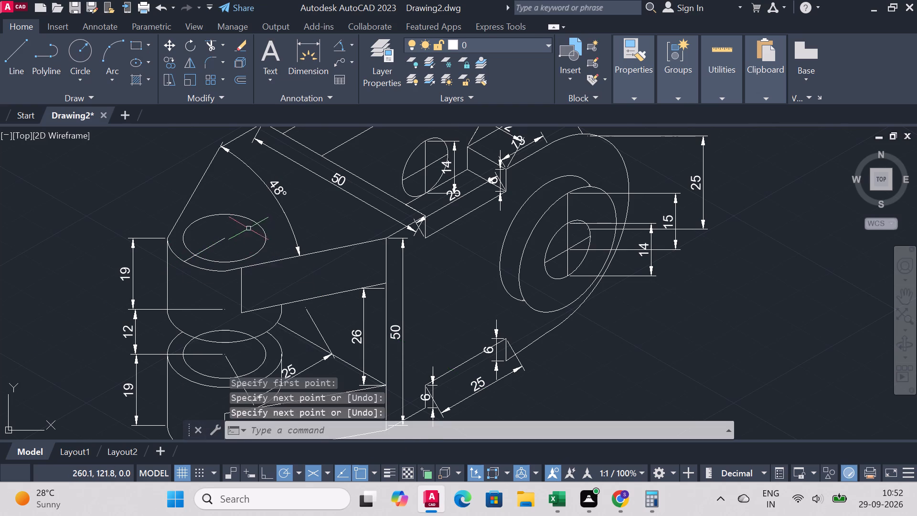
click(293, 196)
click(224, 239)
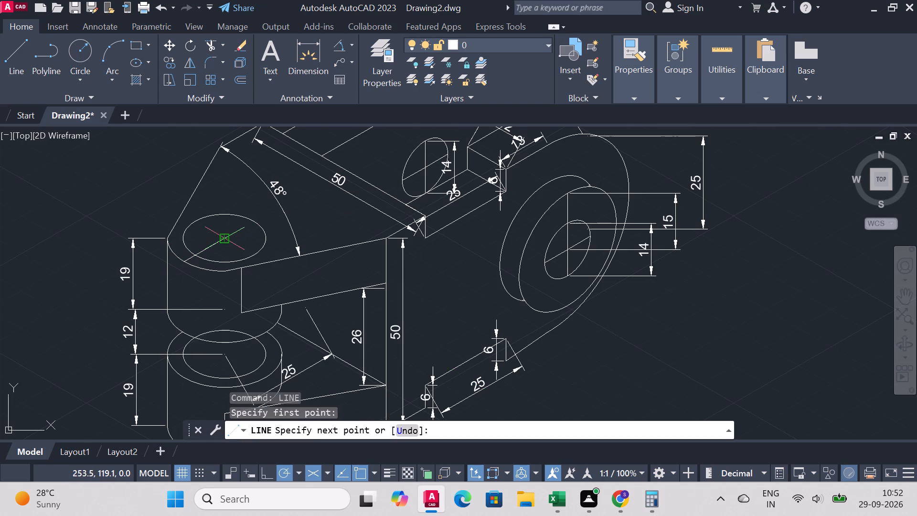
click(256, 223)
right_click(256, 223)
click(292, 230)
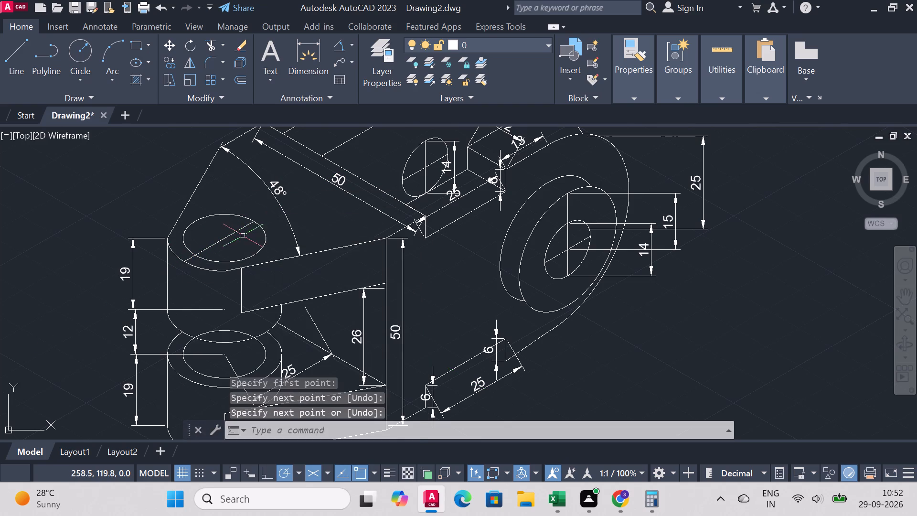
Draw the crossing isometric centre line through the upper arm's hole, from its centre about 9 mm each way to the ellipse.
right_click(241, 236)
click(285, 203)
click(225, 237)
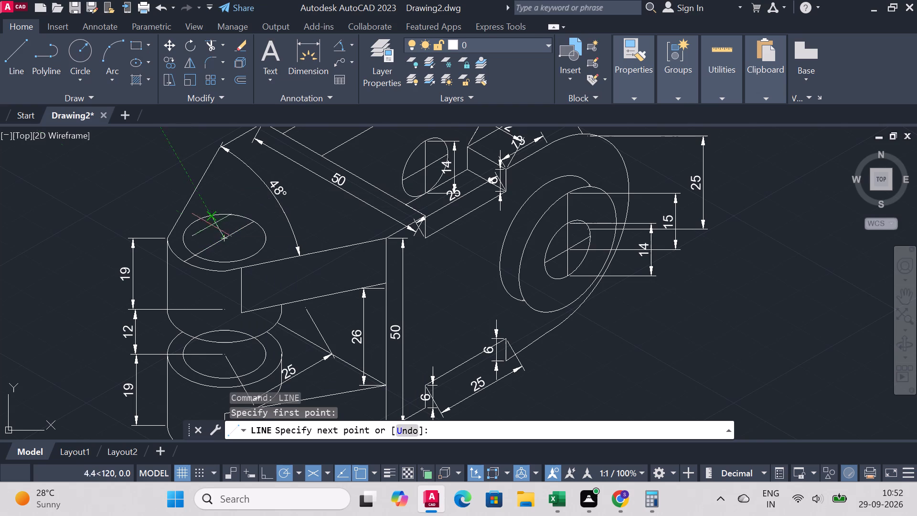
click(202, 222)
right_click(202, 222)
click(257, 228)
right_click(257, 228)
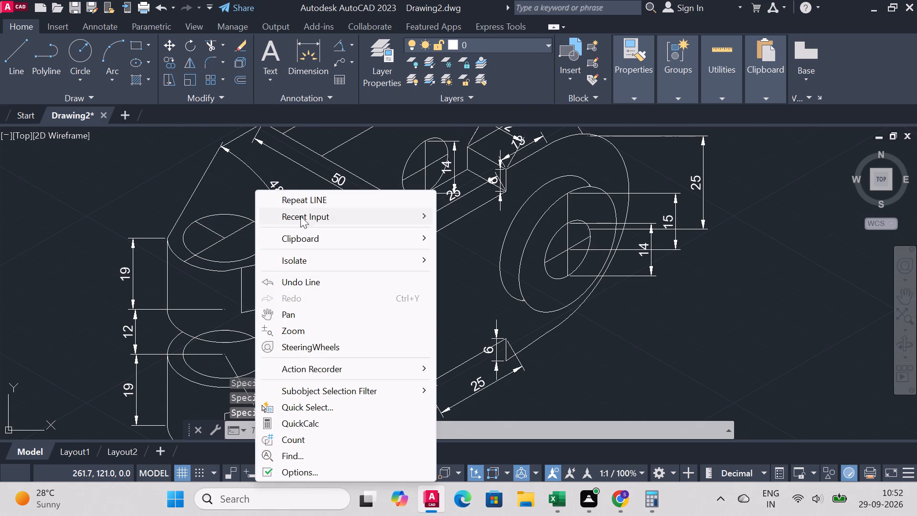
click(313, 201)
click(228, 238)
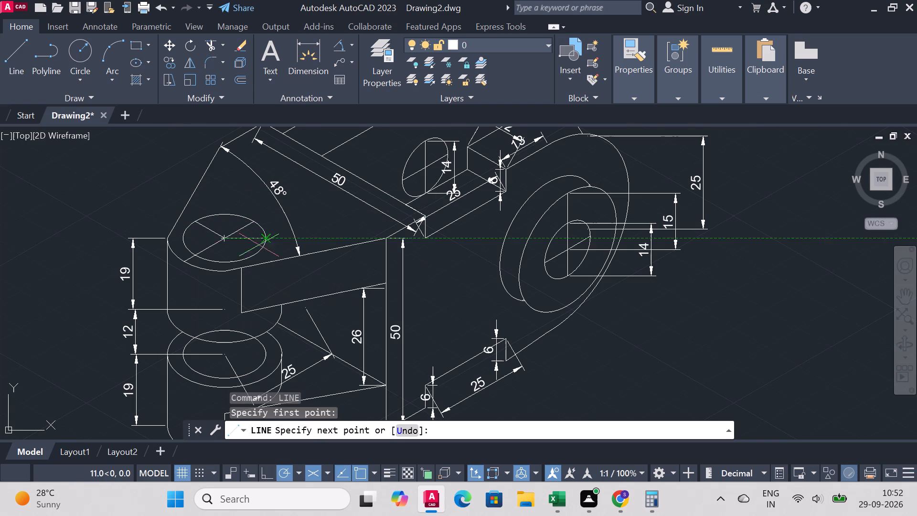
click(251, 257)
right_click(251, 255)
click(302, 261)
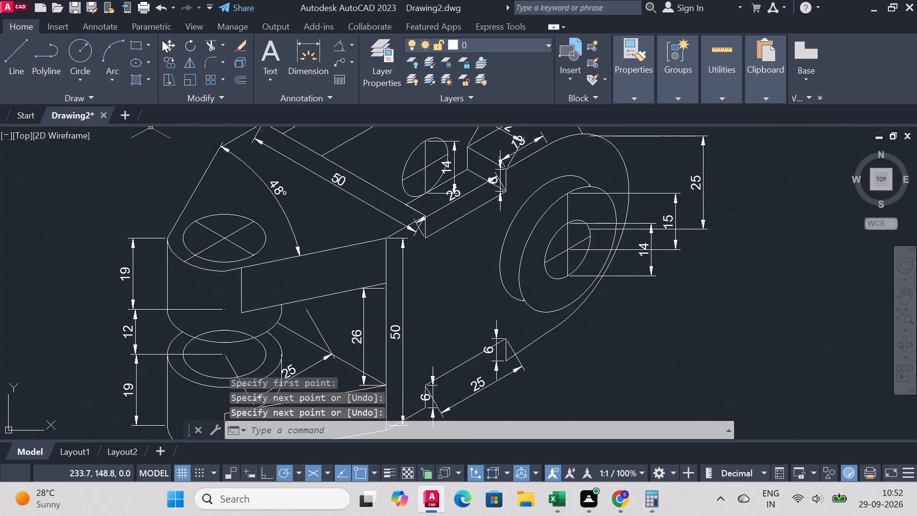
Dimension the upper arm hole's diameter along its 30° centre line, placing the dimension outside the part above the rounded end.
click(295, 43)
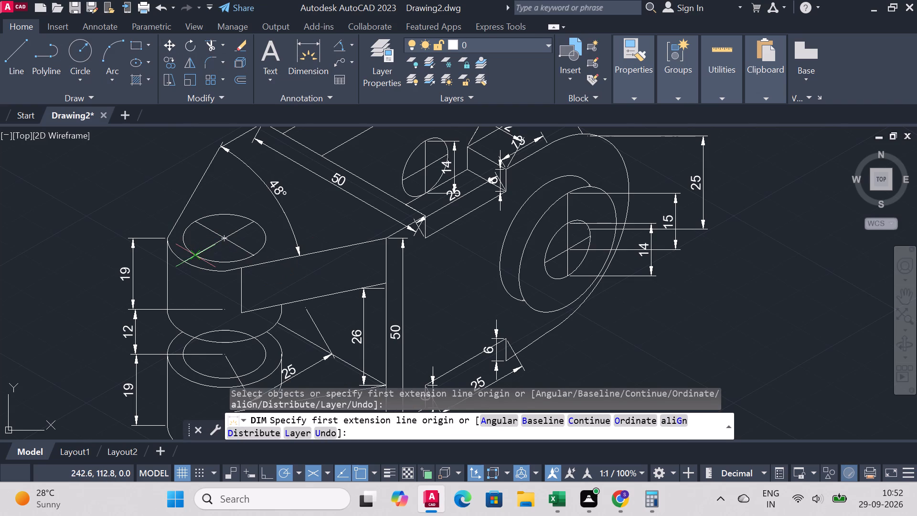
click(192, 257)
click(252, 224)
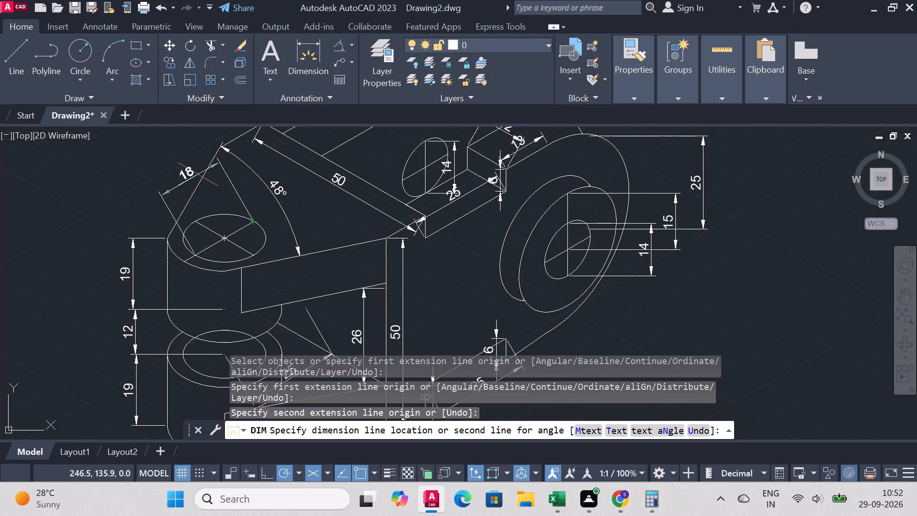
click(189, 163)
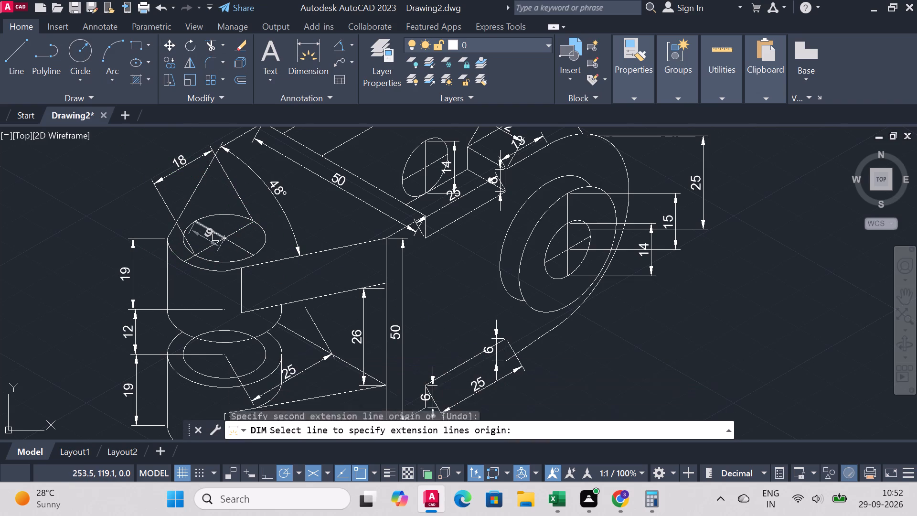
Dimension from the upper arm hole's centre to the rounded outer edge along the 30° centre line, placing it outside the 18 mm dimension.
click(224, 236)
click(184, 262)
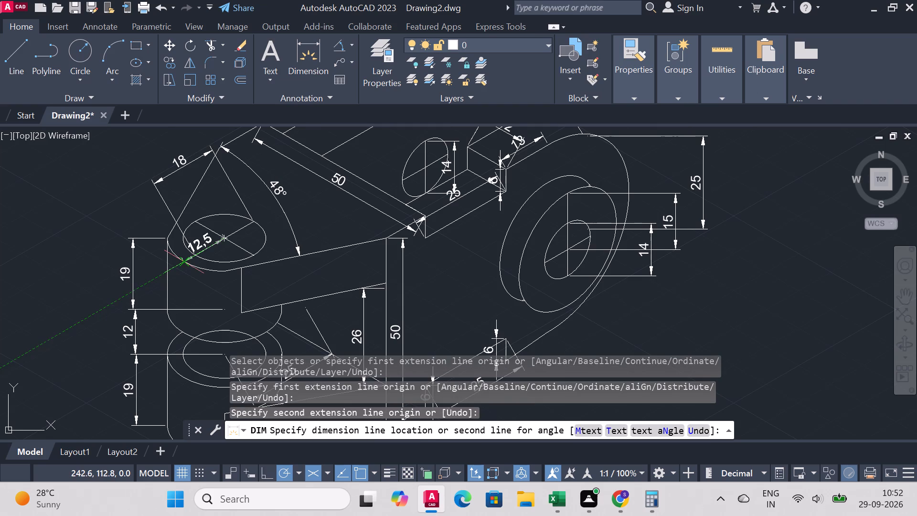
click(116, 176)
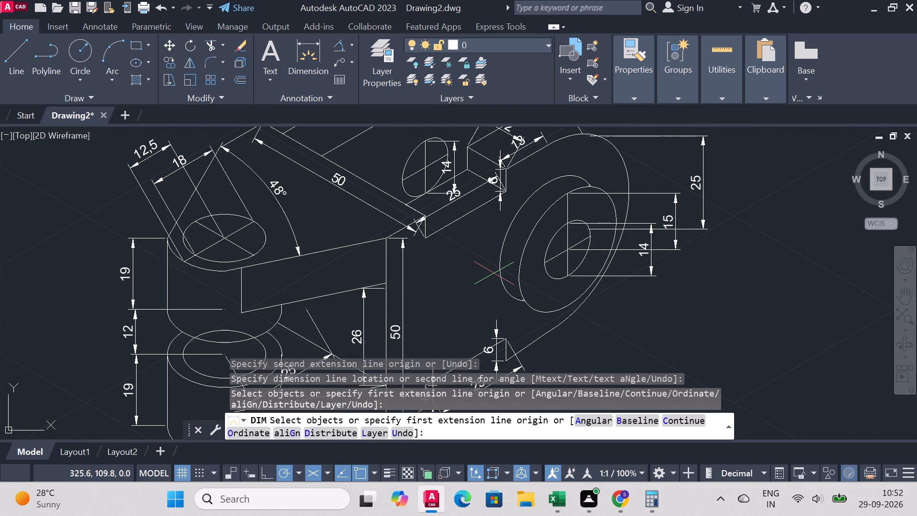
Dimension the block's short bottom edge between the lower arm's corner and the notch, placing the dimension below the edge.
scroll(454, 223, down, 1)
scroll(485, 273, down, 1)
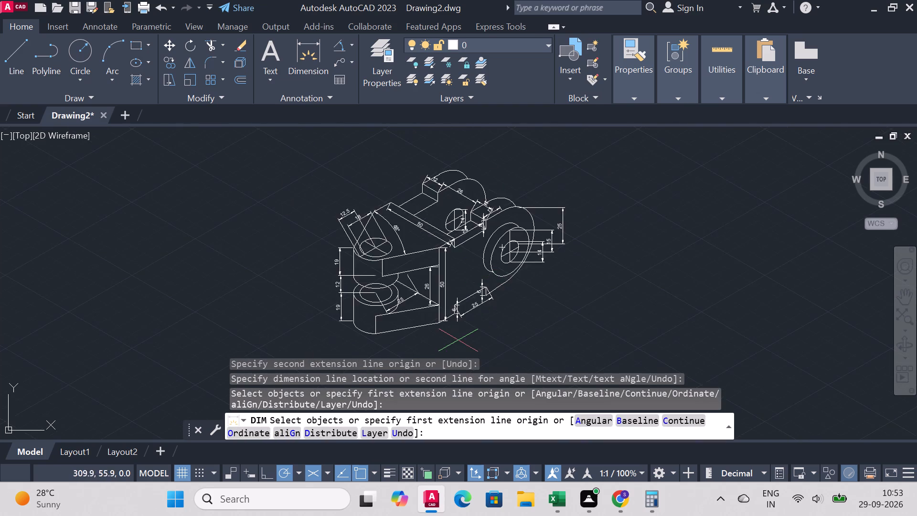
scroll(458, 340, up, 3)
click(413, 249)
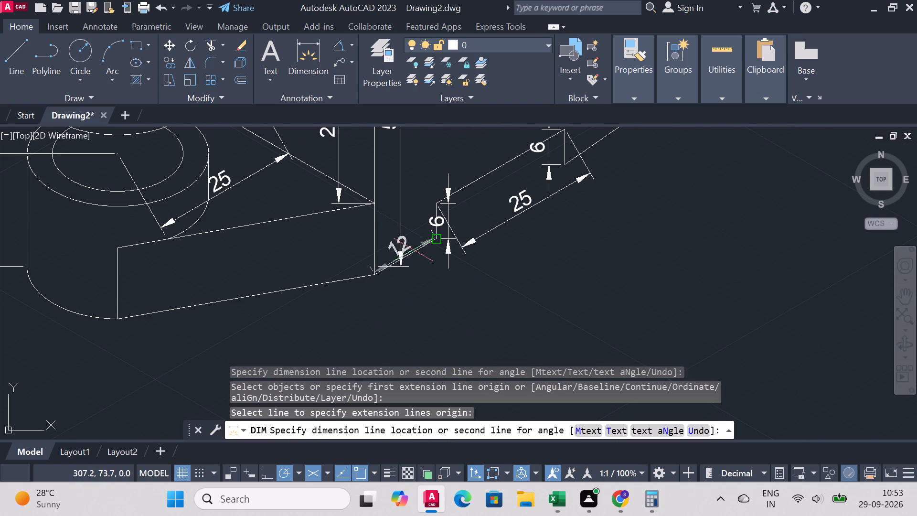
click(414, 286)
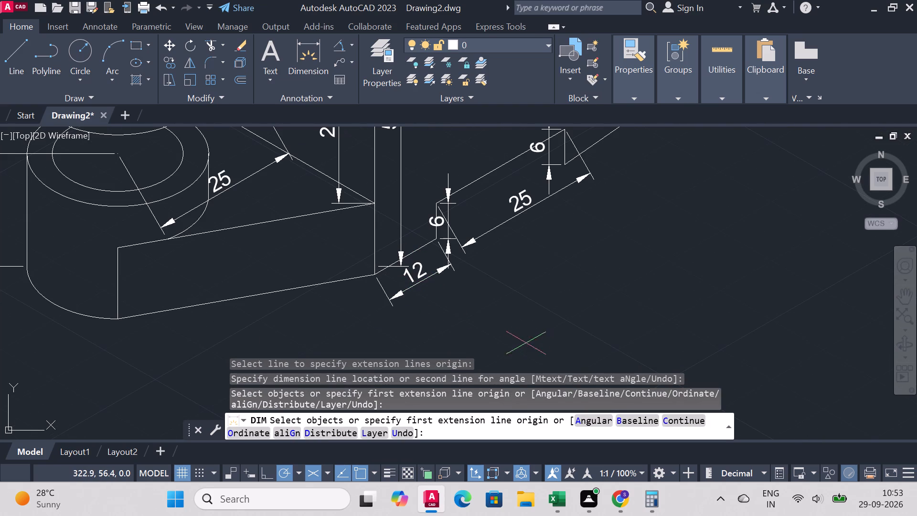
Dimension the block's short top edge at the far corner beside the upper arm, placing the dimension above the edge.
scroll(436, 293, down, 3)
scroll(347, 163, up, 3)
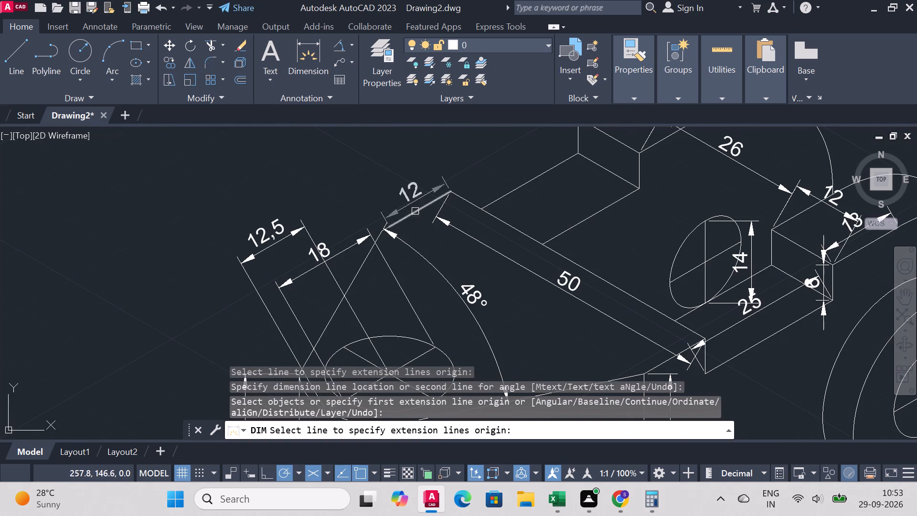
click(415, 209)
click(405, 196)
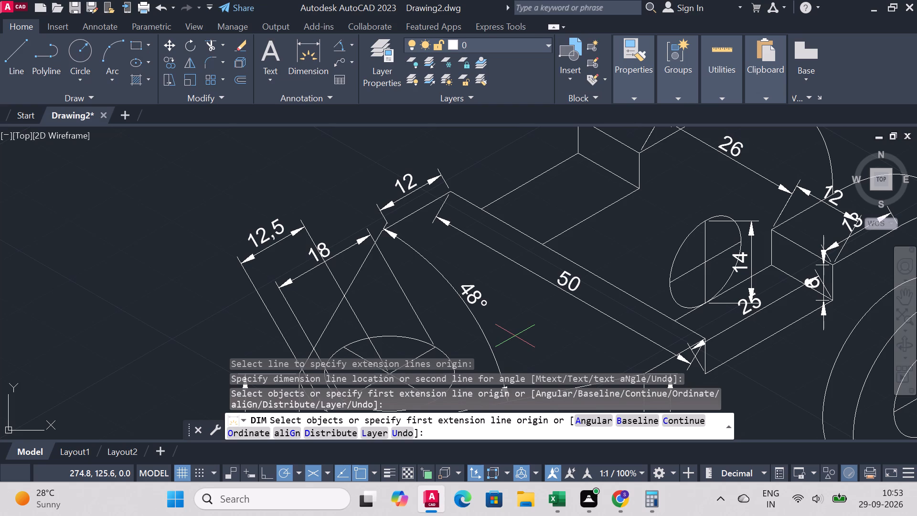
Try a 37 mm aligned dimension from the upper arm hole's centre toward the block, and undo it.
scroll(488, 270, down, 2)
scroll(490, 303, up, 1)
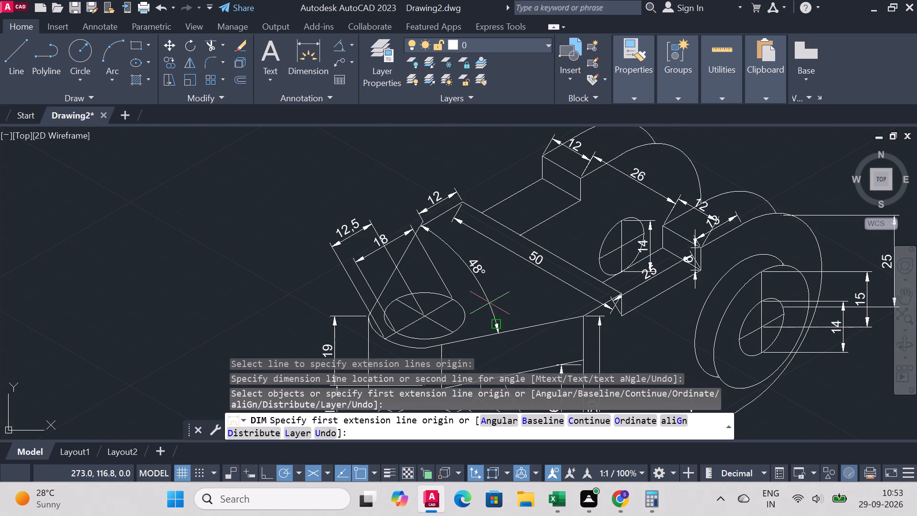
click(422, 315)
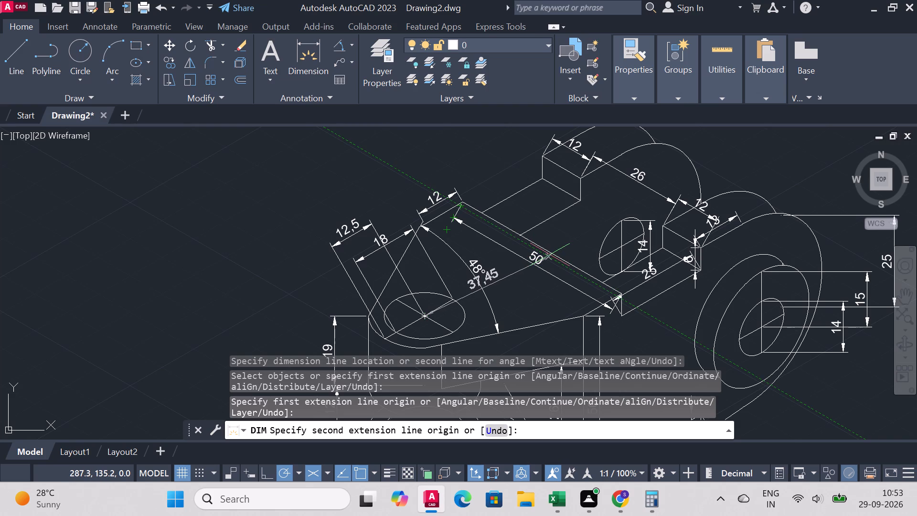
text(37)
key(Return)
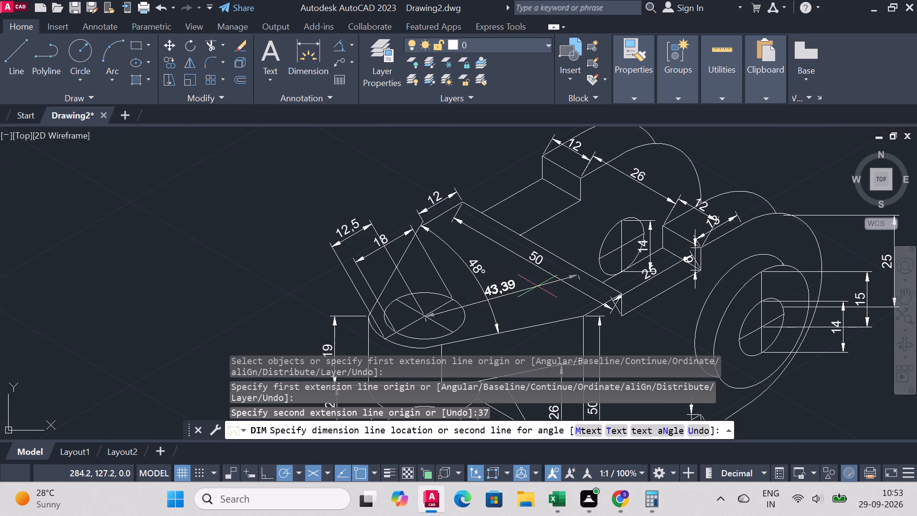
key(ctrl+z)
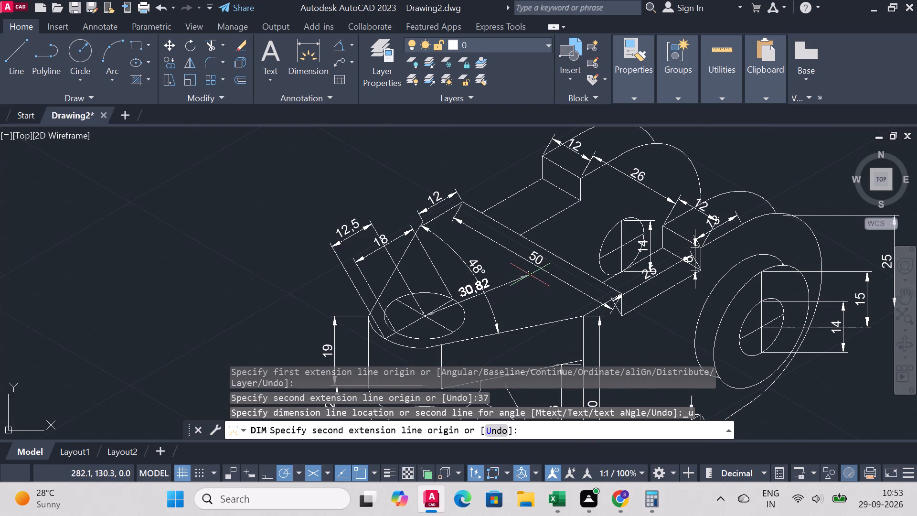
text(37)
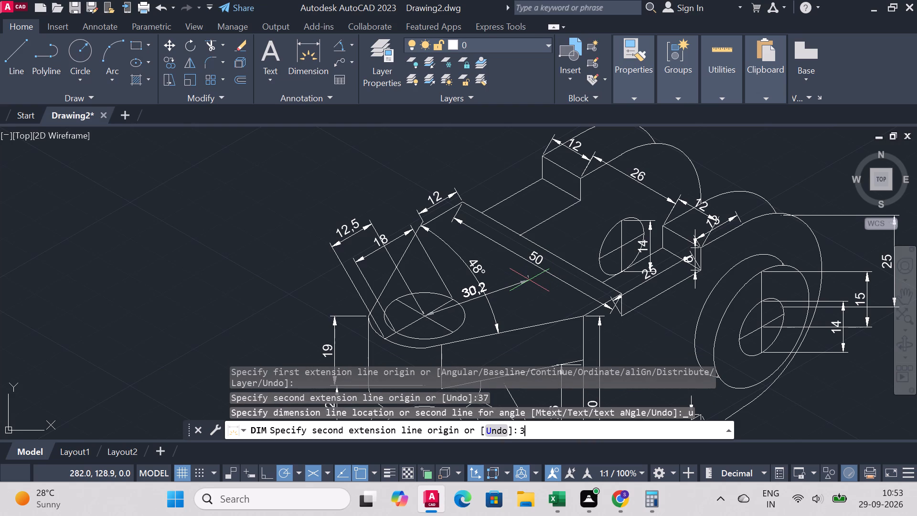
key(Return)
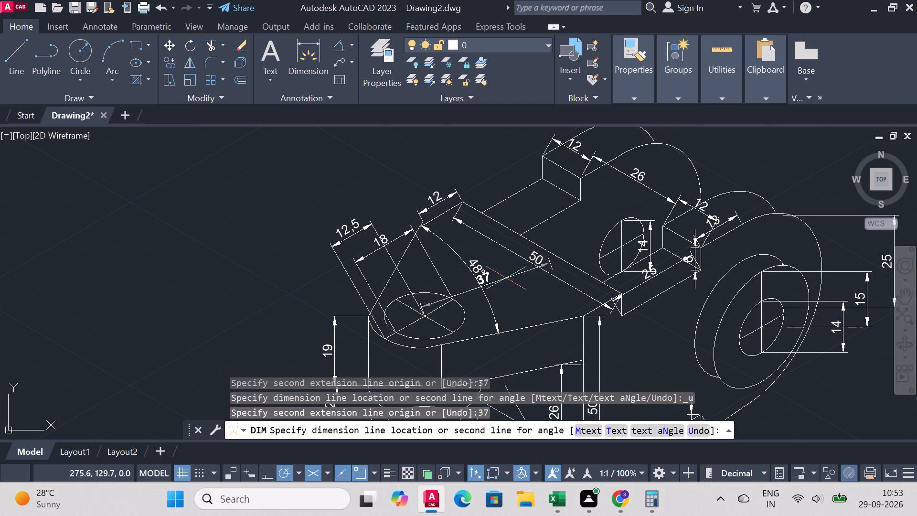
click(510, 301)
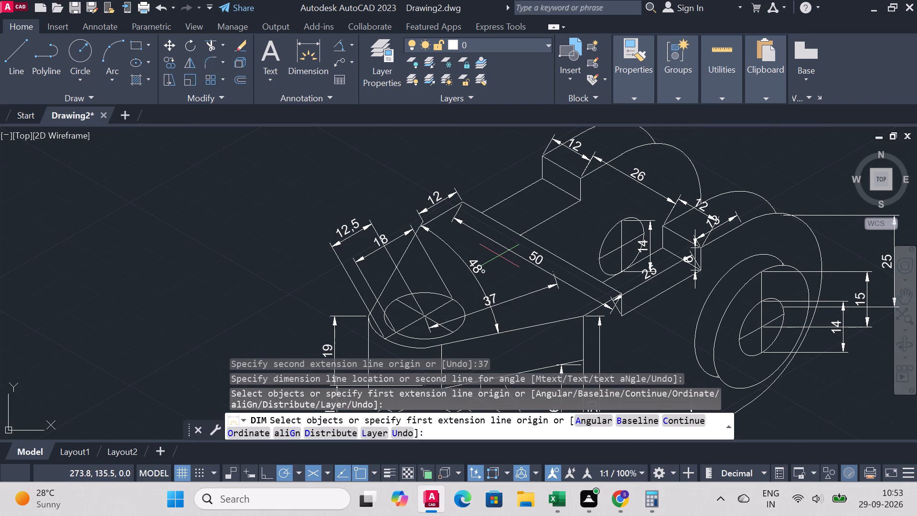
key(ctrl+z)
Add a 37 mm dimension at 30° from the near end of the upper hole's crossing centre line to the block's 50 mm top edge.
scroll(499, 256, up, 1)
scroll(600, 187, down, 1)
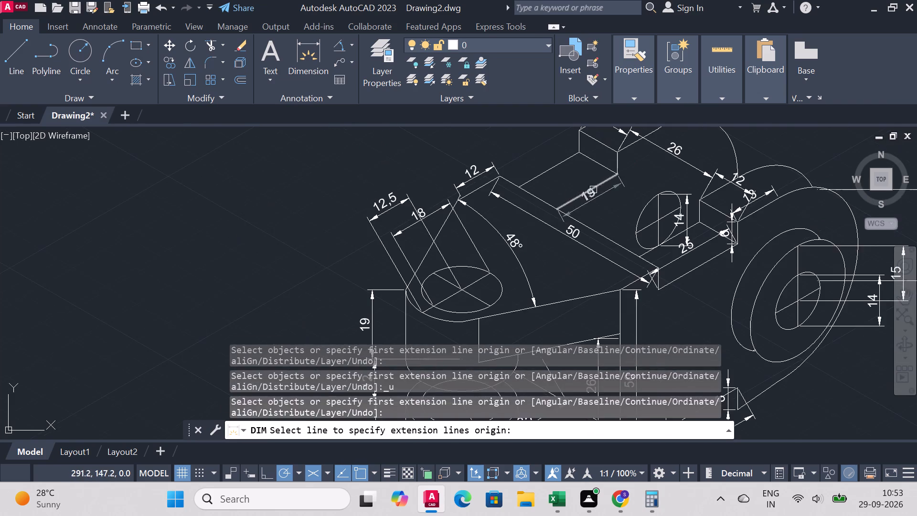
click(490, 305)
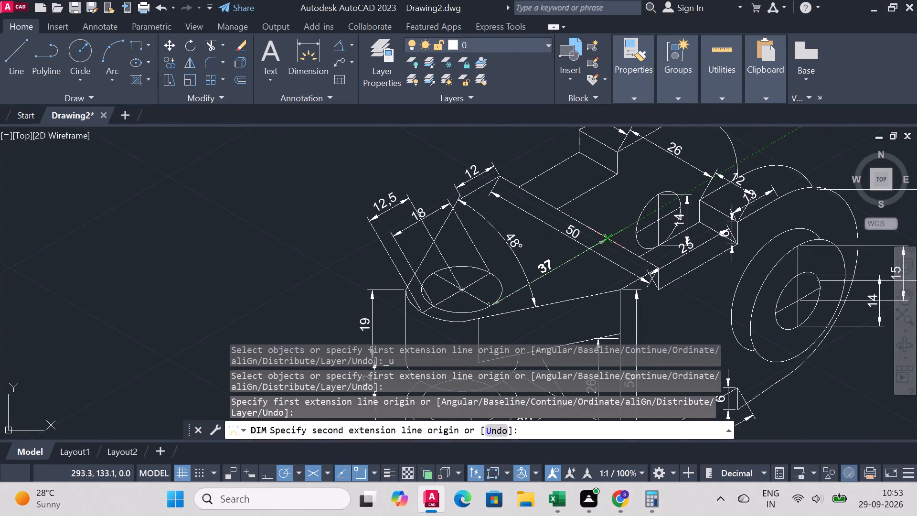
click(606, 239)
click(611, 247)
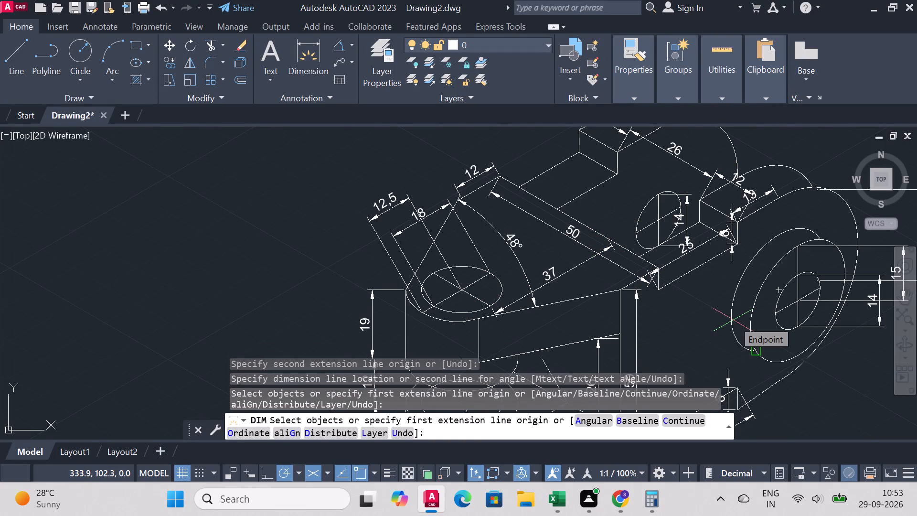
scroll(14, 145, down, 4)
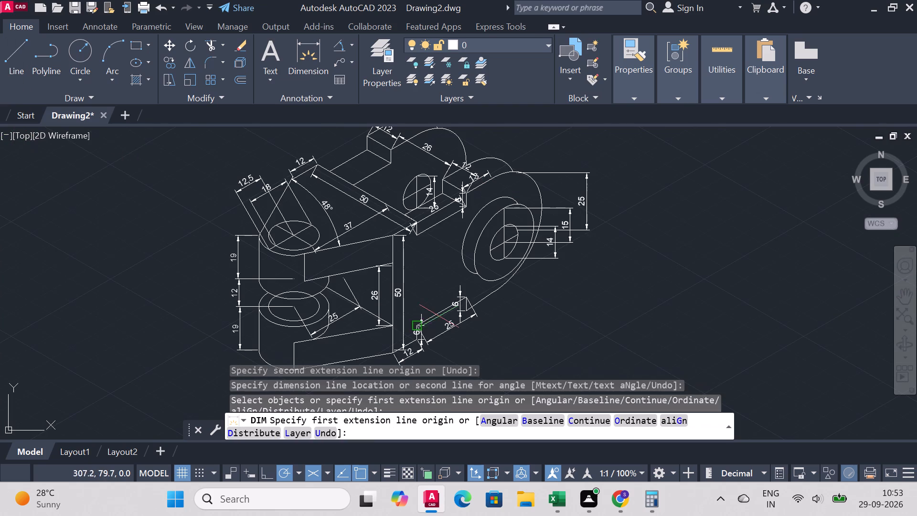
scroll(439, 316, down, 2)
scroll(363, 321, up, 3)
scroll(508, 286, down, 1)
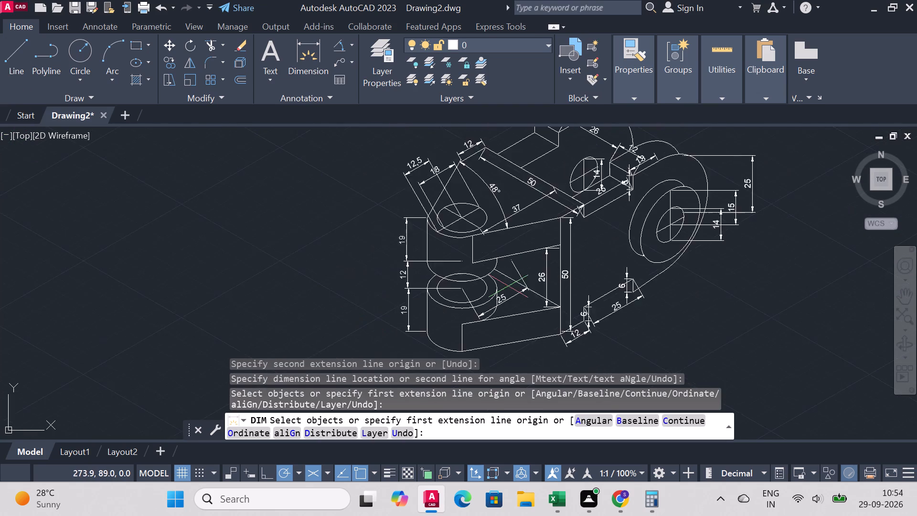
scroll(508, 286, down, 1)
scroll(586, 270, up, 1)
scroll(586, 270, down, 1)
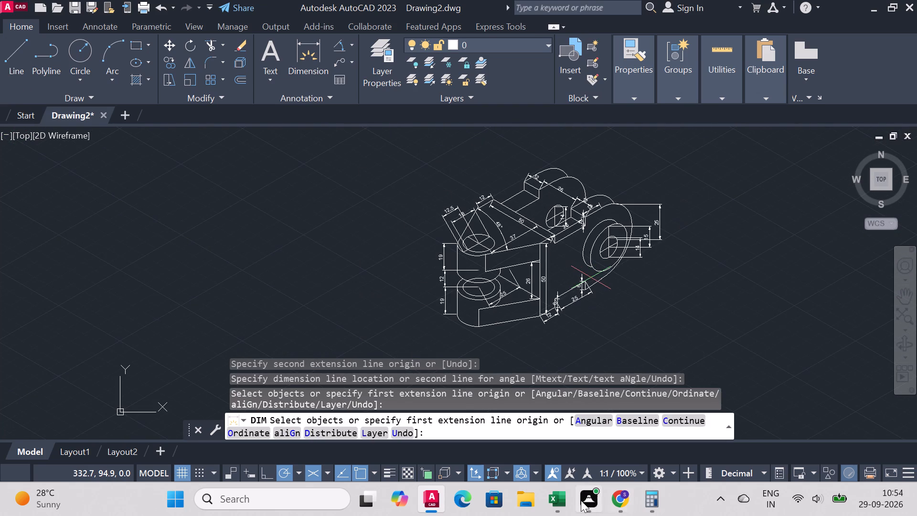
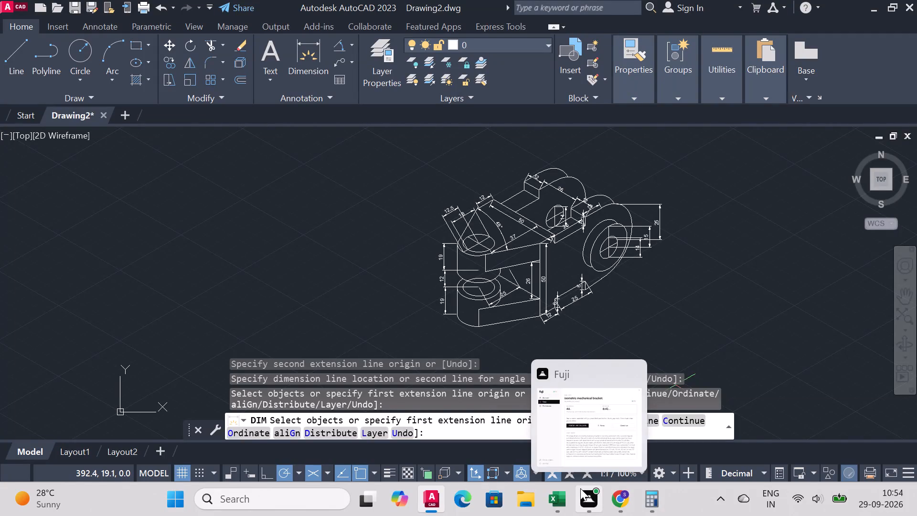
End dimensioning and turn off command-history logging with the LOGFILEOFF command.
key(Escape)
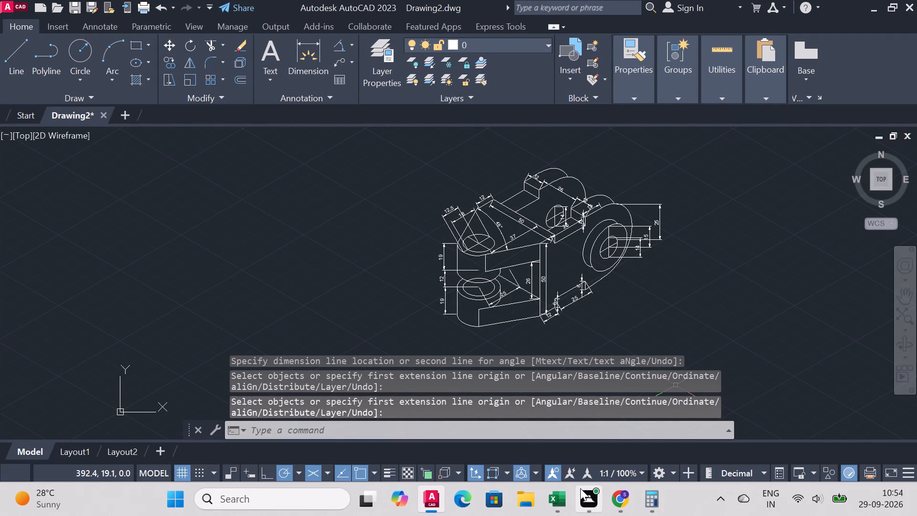
text(fu)
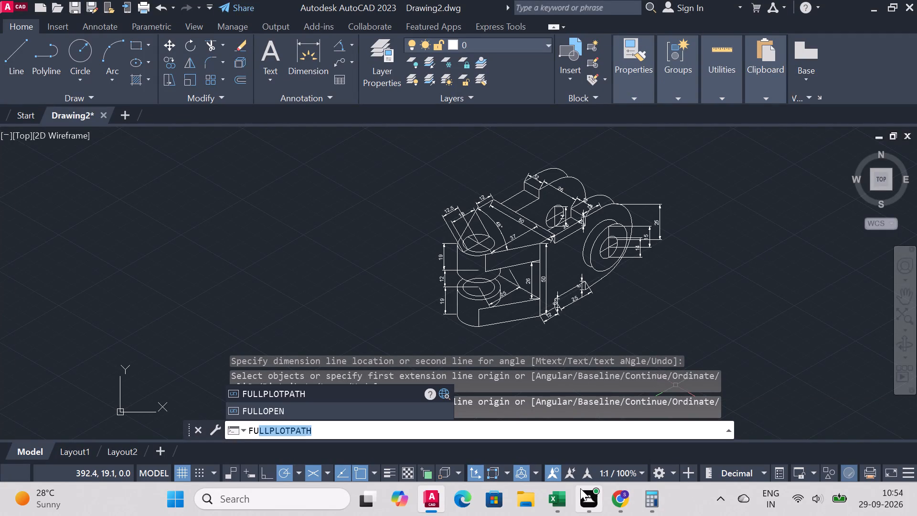
key(BackSpace)
text(il)
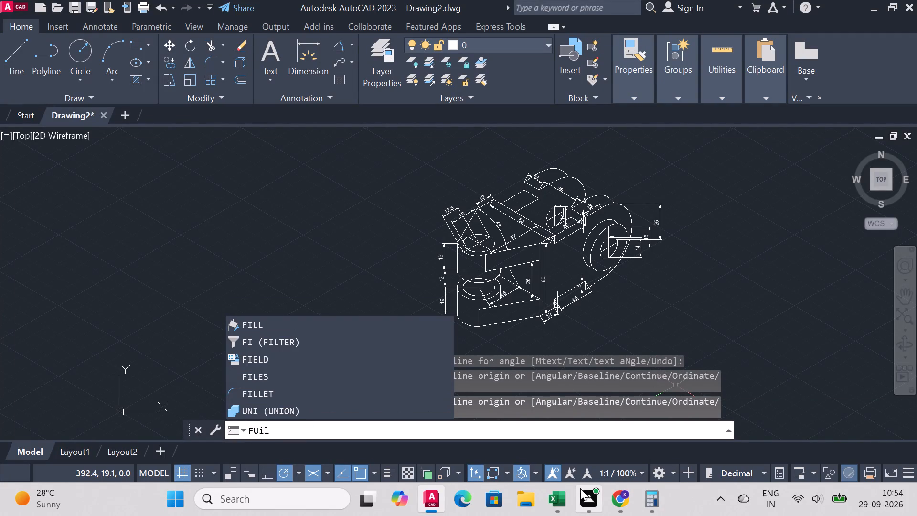
key(BackSpace)
key(BackSpace)
key(BackSpace)
key(BackSpace)
text(lo)
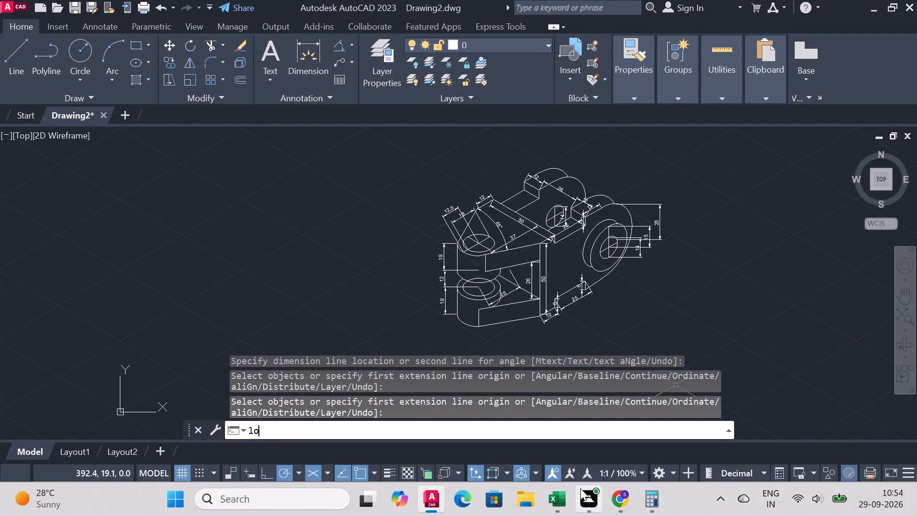
key(g)
key(Return)
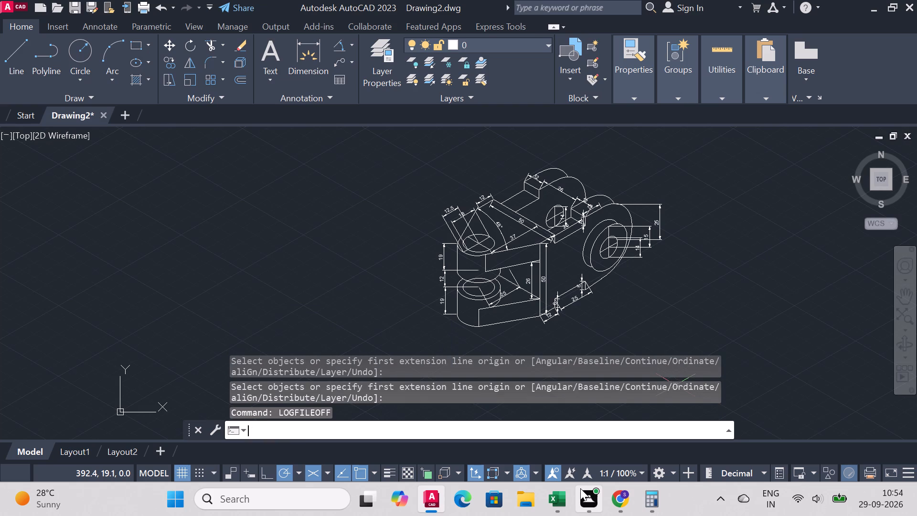
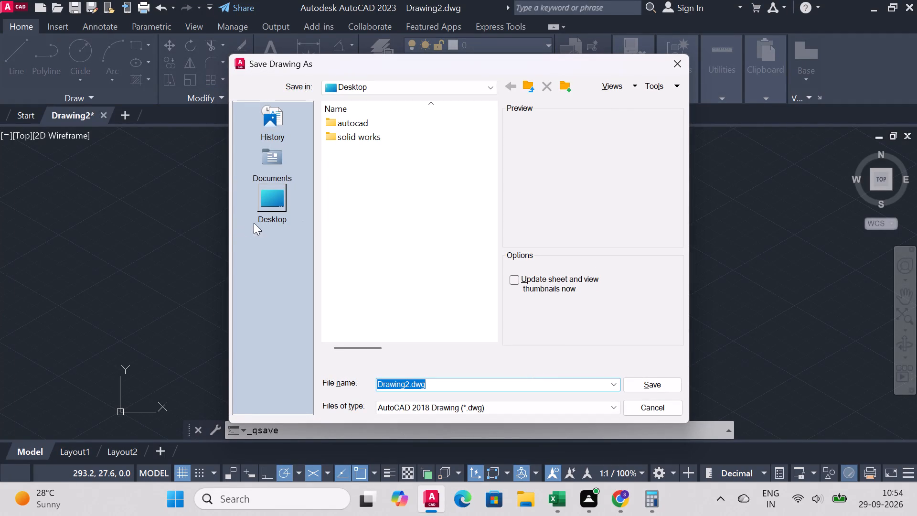
Save the drawing to the Desktop with the file name "isometric mechanical bracket".
click(262, 210)
drag(445, 380, 446, 381)
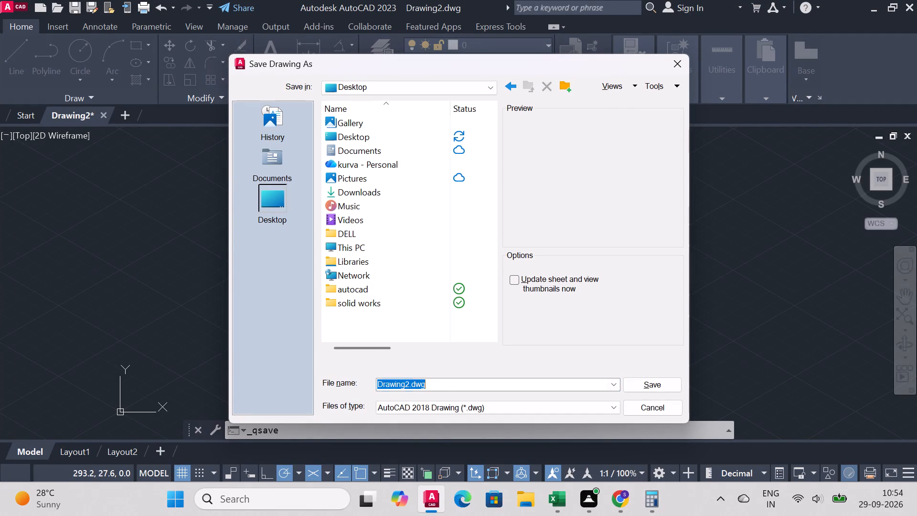
drag(446, 381, 320, 390)
key(ctrl+v)
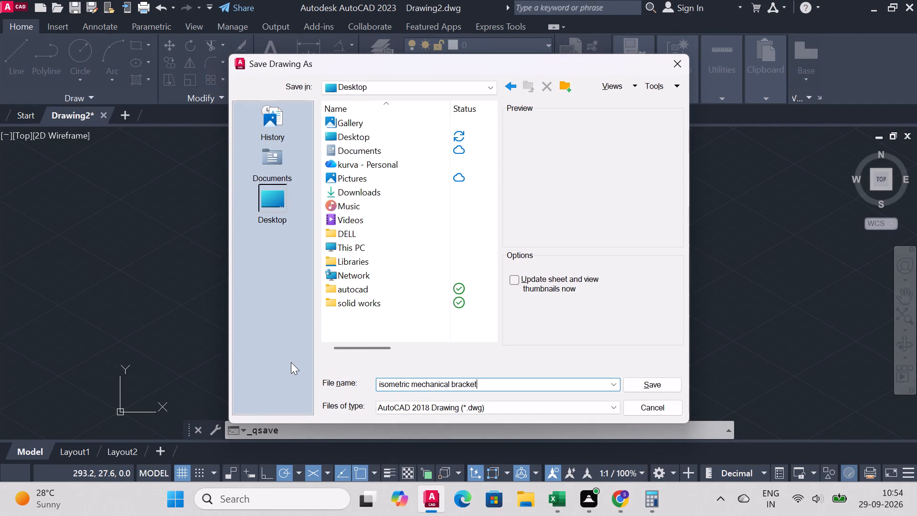
click(640, 378)
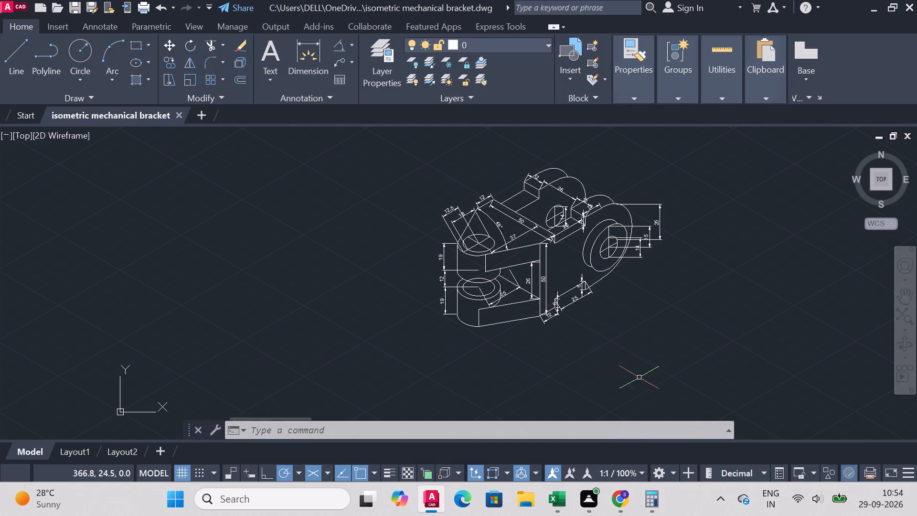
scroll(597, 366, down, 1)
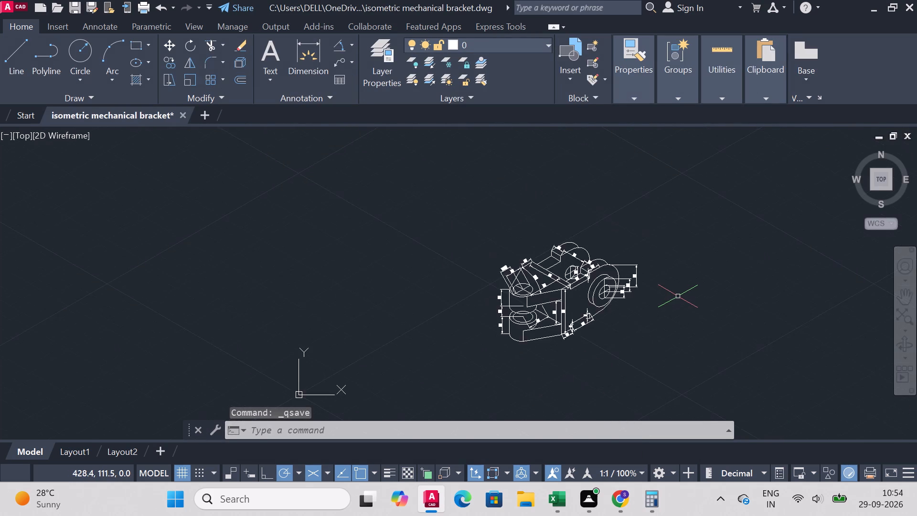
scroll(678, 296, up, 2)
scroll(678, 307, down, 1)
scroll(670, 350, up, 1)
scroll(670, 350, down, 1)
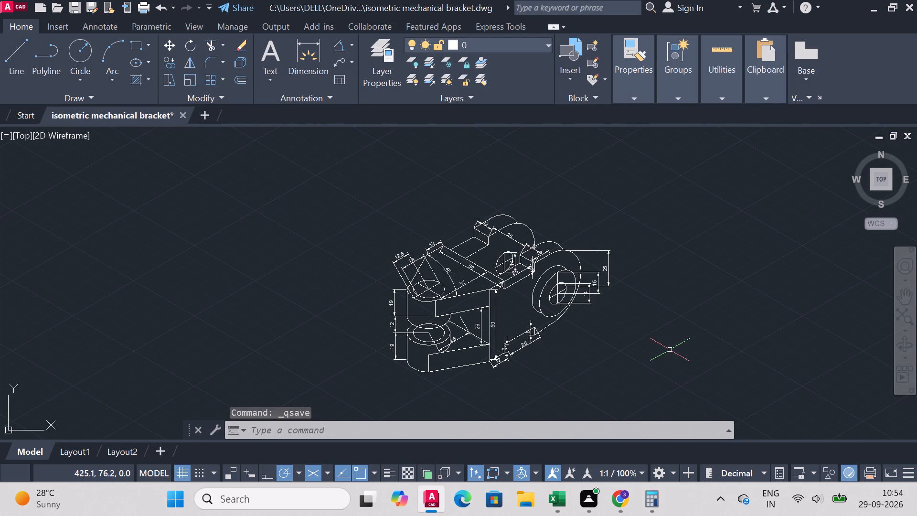
Start a plot of the model with DWG To PDF.pc3 as the plotter.
text(plot)
key(Return)
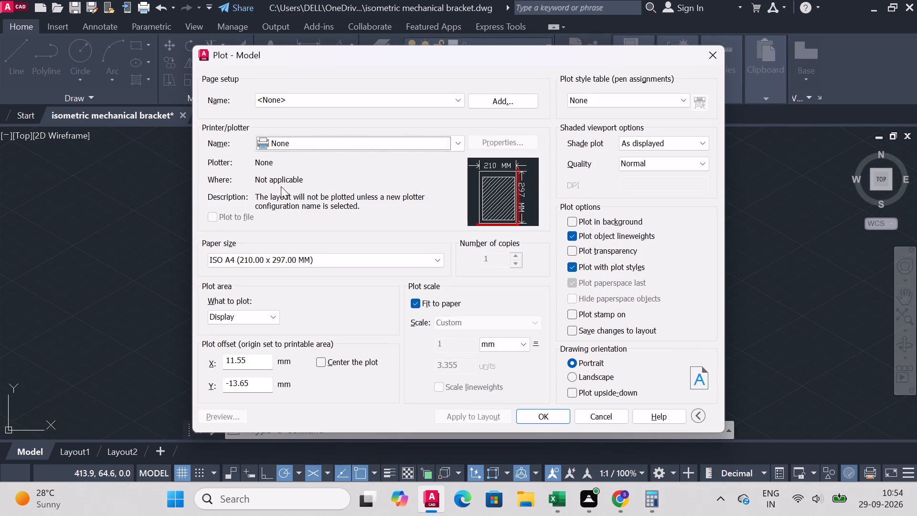
click(291, 147)
click(290, 289)
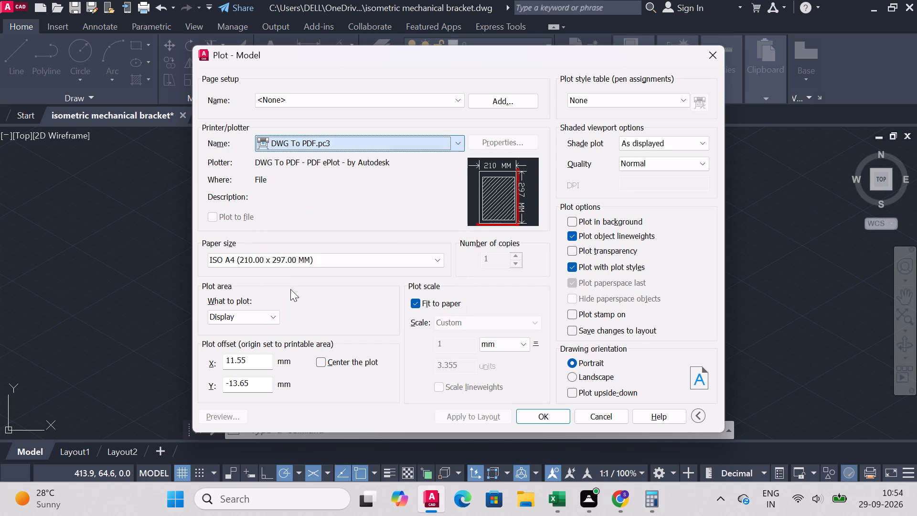
Set the plot area to a window enclosing the whole bracket and all its dimensions.
click(264, 324)
click(269, 324)
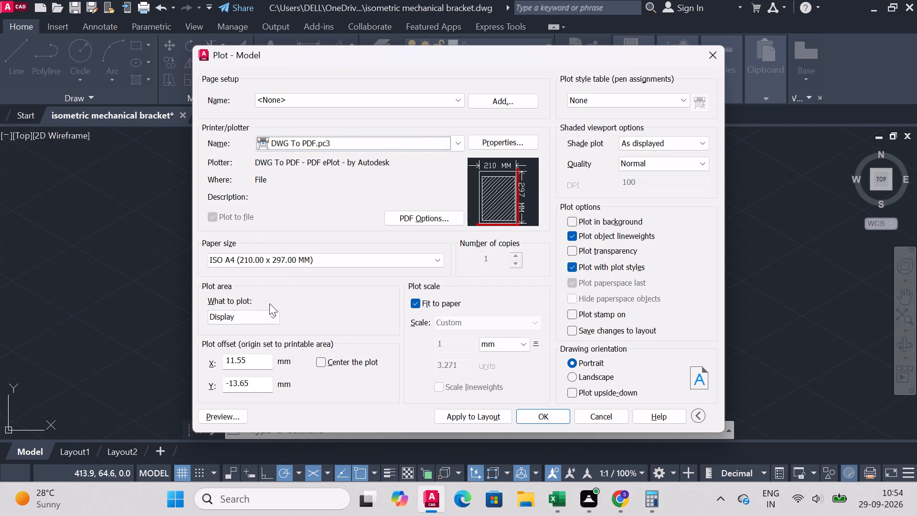
click(270, 303)
click(272, 316)
click(261, 355)
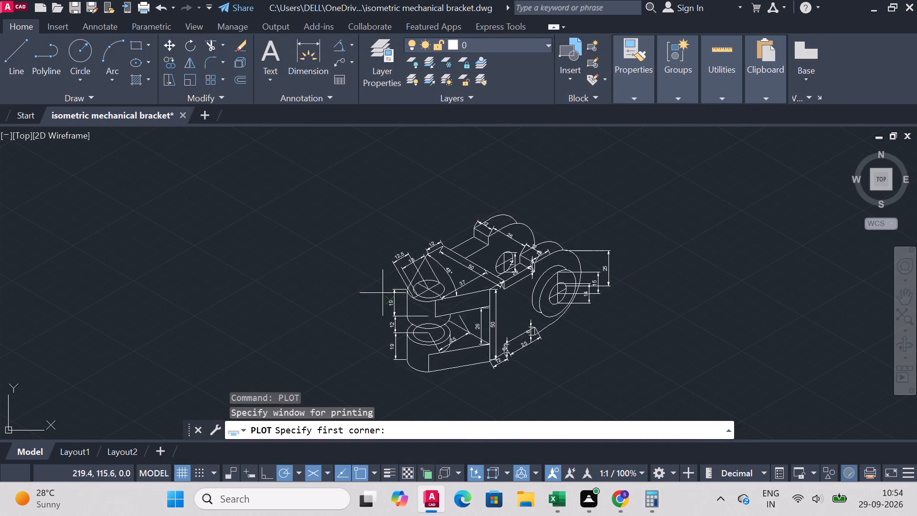
scroll(385, 290, down, 1)
scroll(410, 356, up, 1)
click(295, 166)
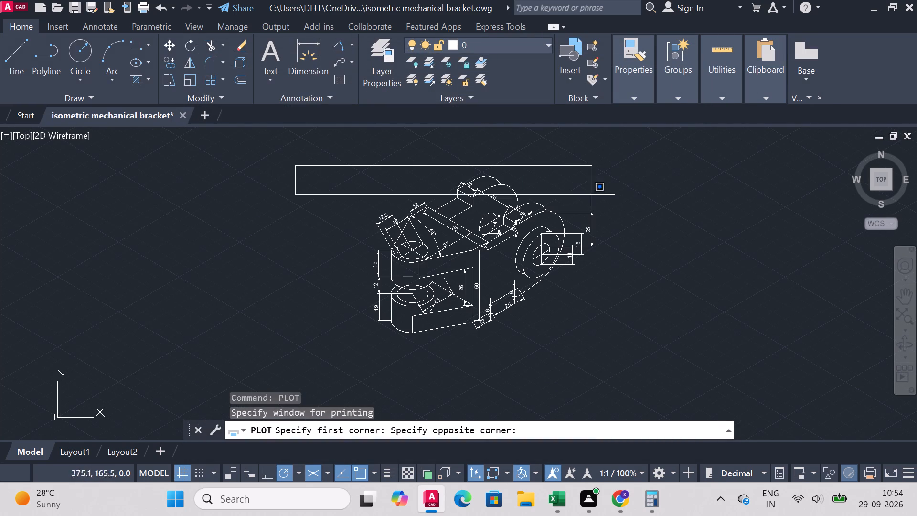
click(670, 345)
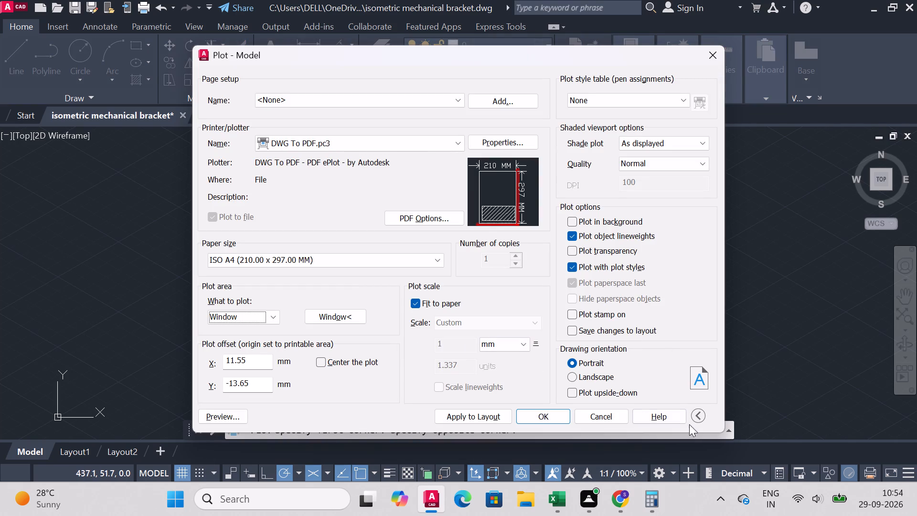
Plot the drawing in landscape orientation and save it to the Desktop as "isometric mechanical bracket-Model.pdf".
click(605, 382)
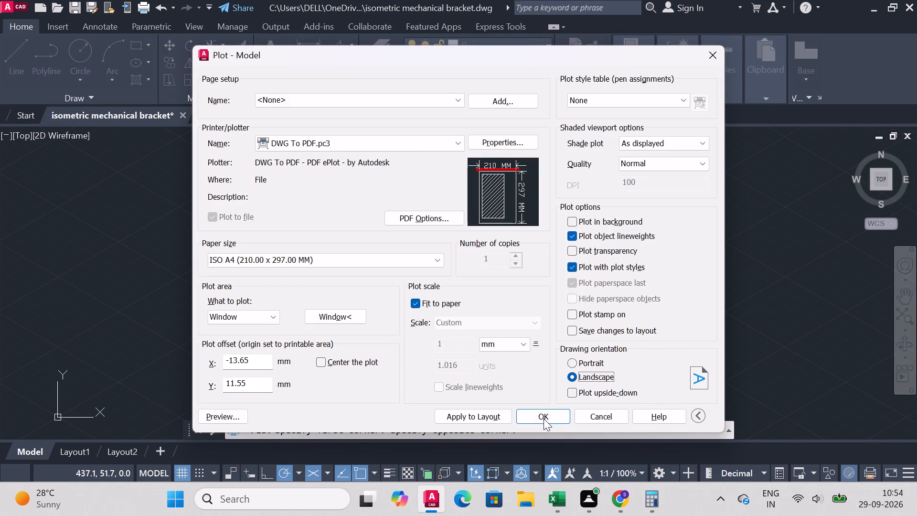
click(544, 418)
click(262, 201)
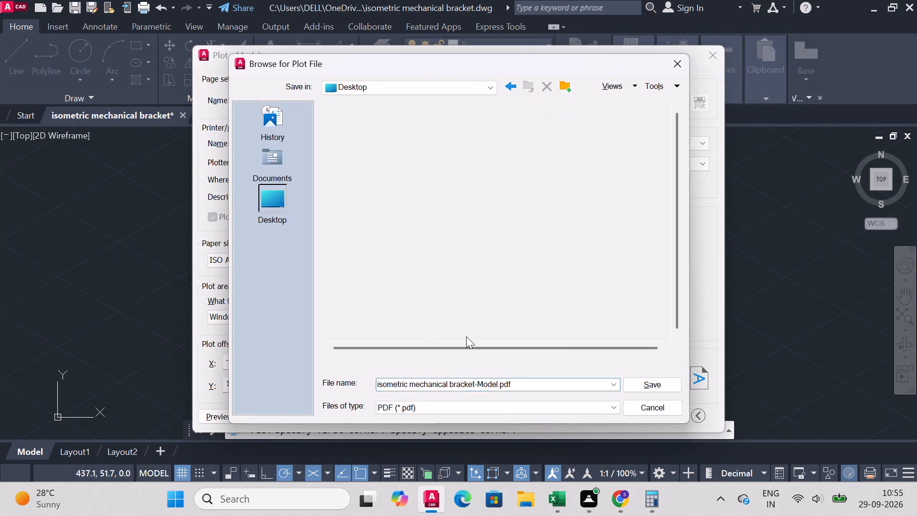
click(669, 385)
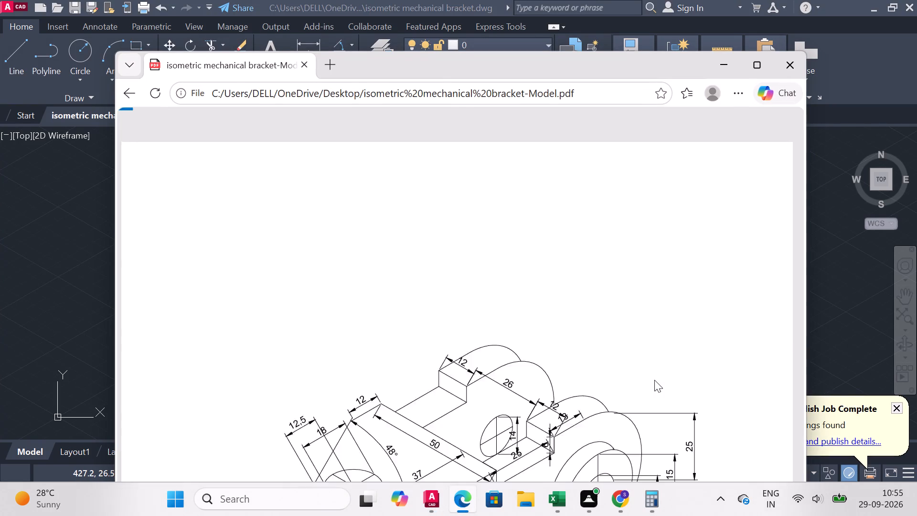
Look over the plotted bracket in the PDF opened in Microsoft Edge, and close the viewer.
scroll(498, 367, down, 2)
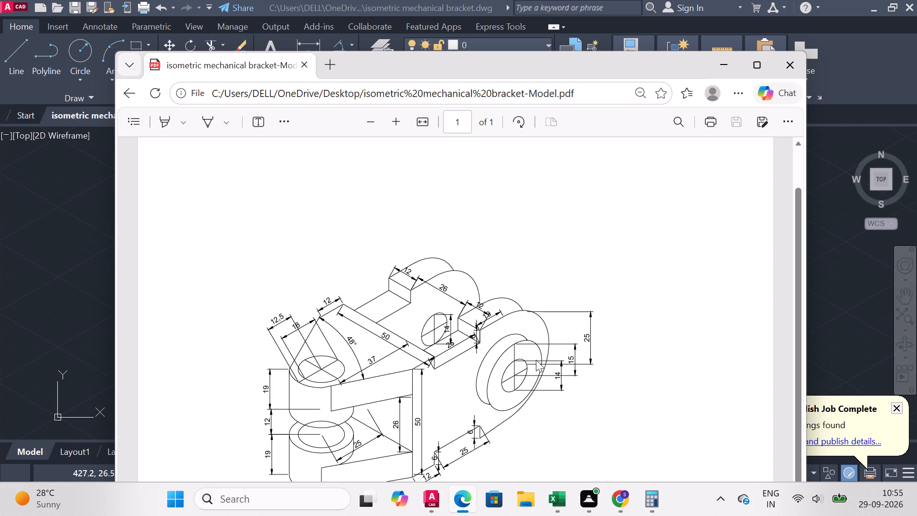
click(786, 62)
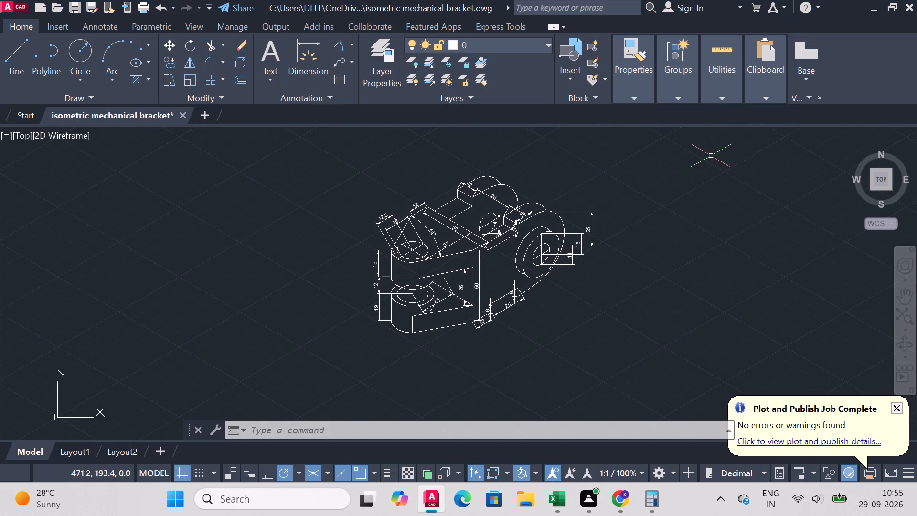